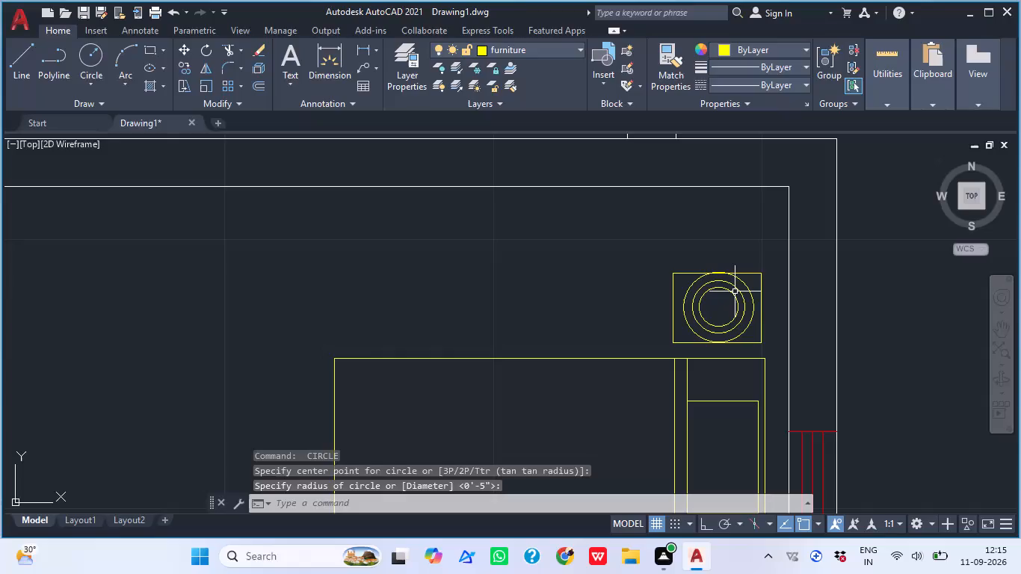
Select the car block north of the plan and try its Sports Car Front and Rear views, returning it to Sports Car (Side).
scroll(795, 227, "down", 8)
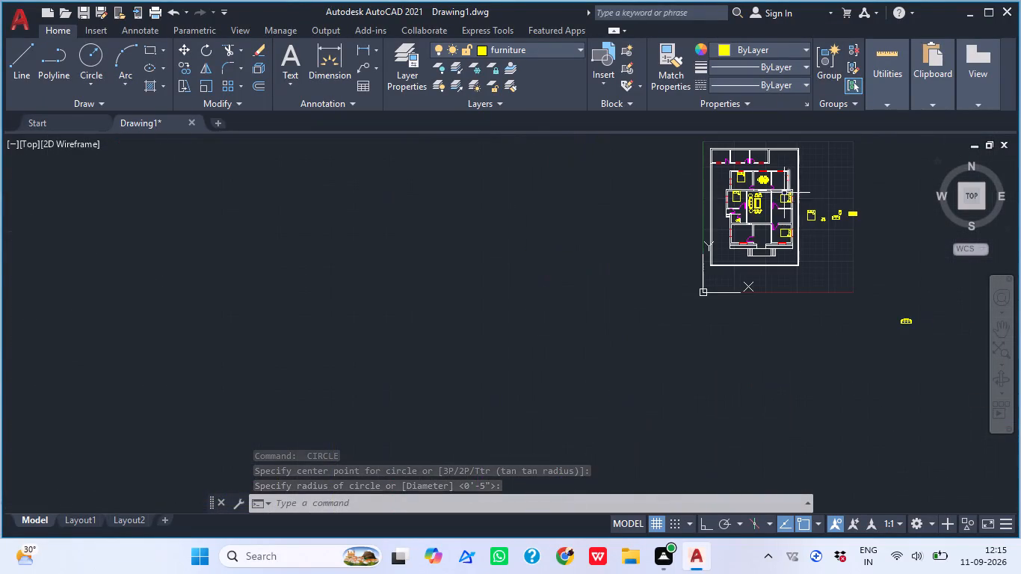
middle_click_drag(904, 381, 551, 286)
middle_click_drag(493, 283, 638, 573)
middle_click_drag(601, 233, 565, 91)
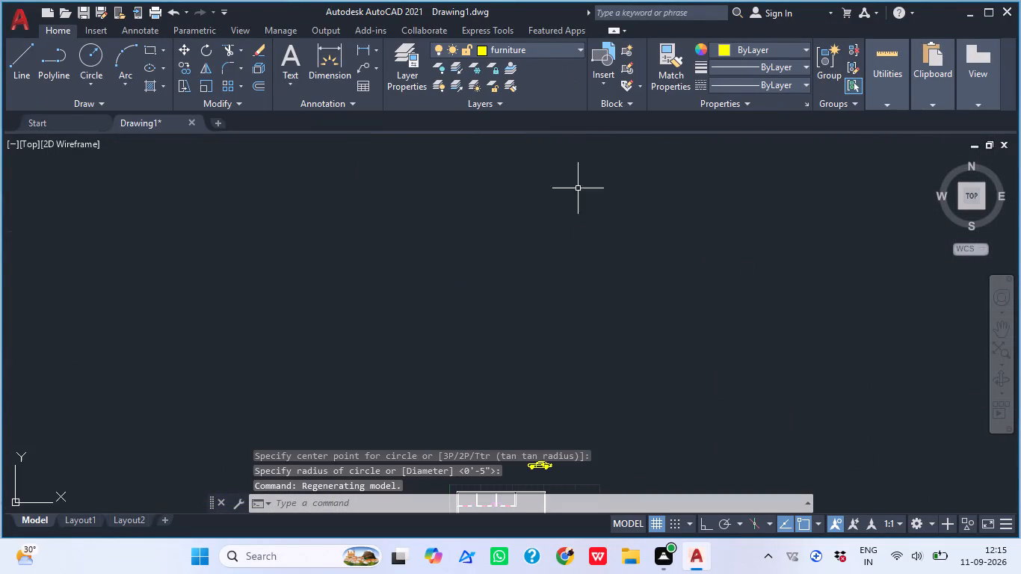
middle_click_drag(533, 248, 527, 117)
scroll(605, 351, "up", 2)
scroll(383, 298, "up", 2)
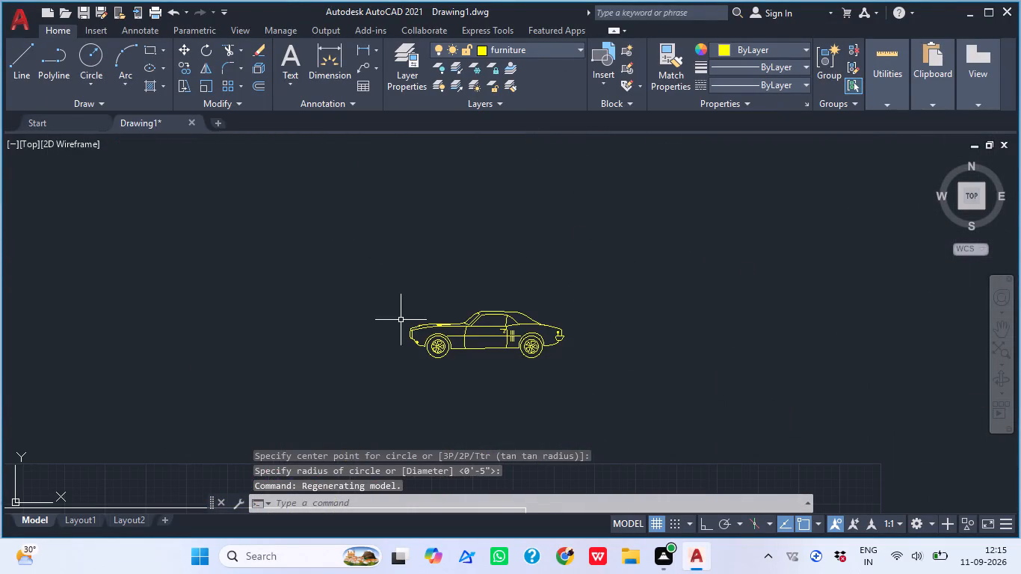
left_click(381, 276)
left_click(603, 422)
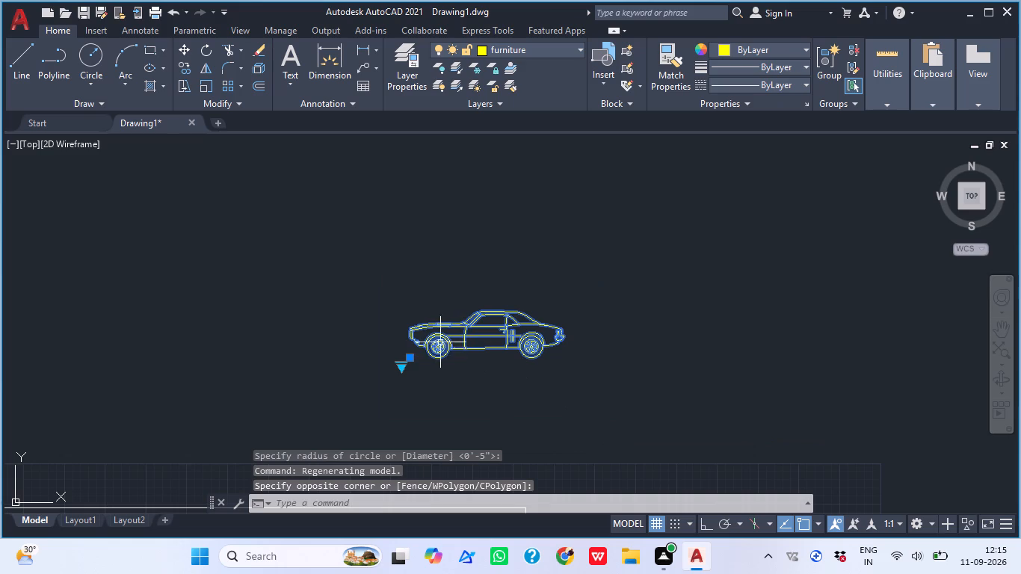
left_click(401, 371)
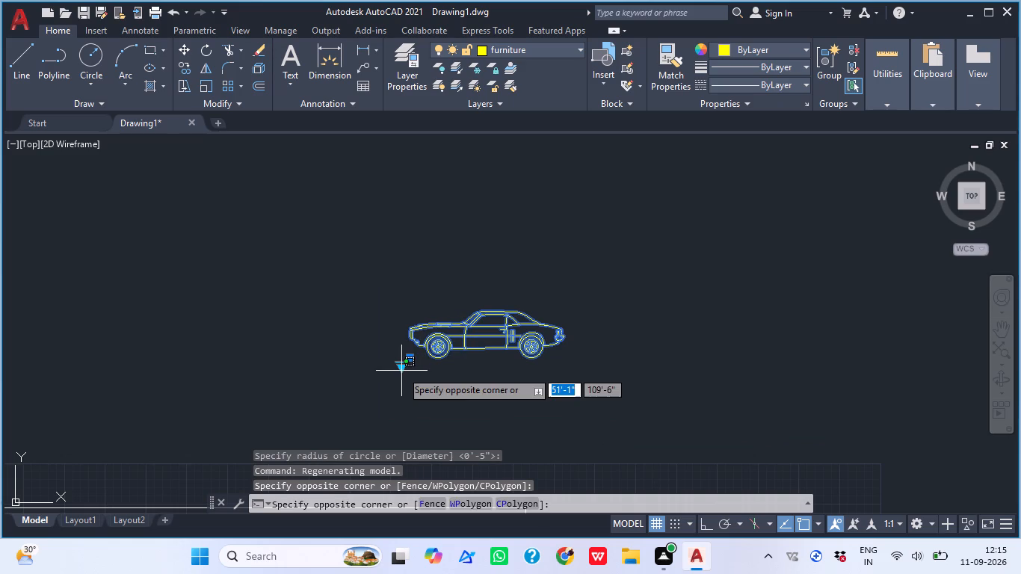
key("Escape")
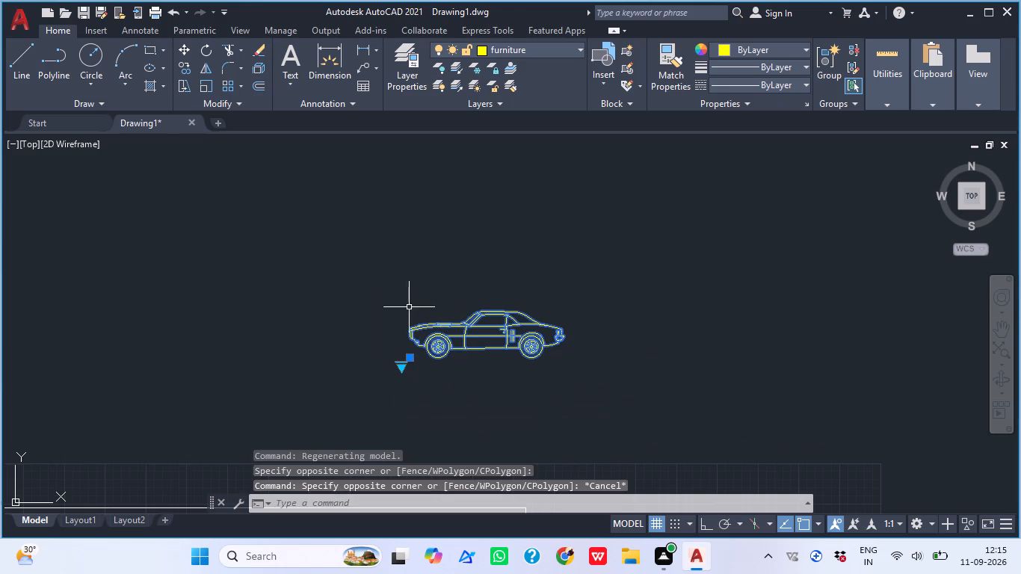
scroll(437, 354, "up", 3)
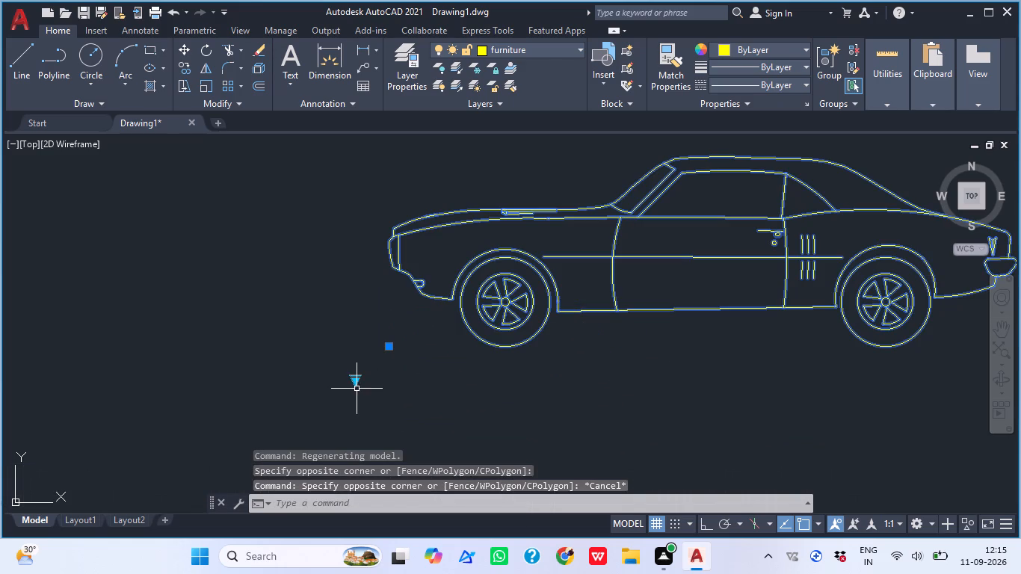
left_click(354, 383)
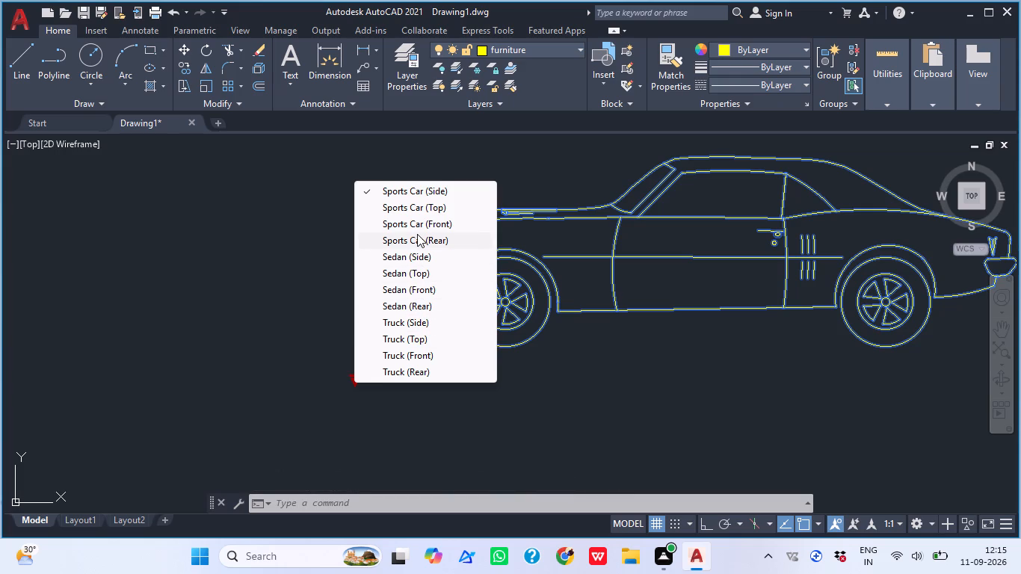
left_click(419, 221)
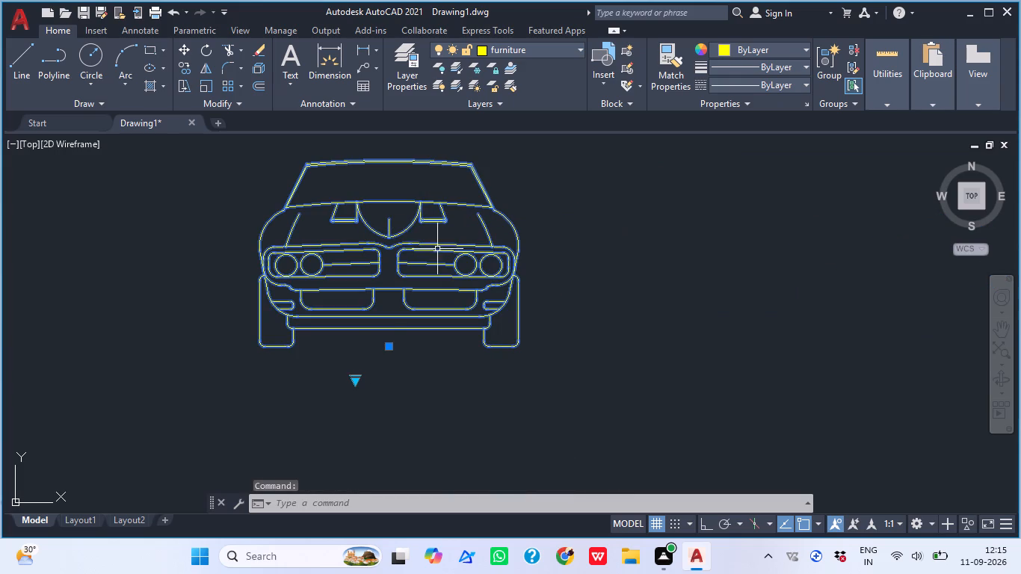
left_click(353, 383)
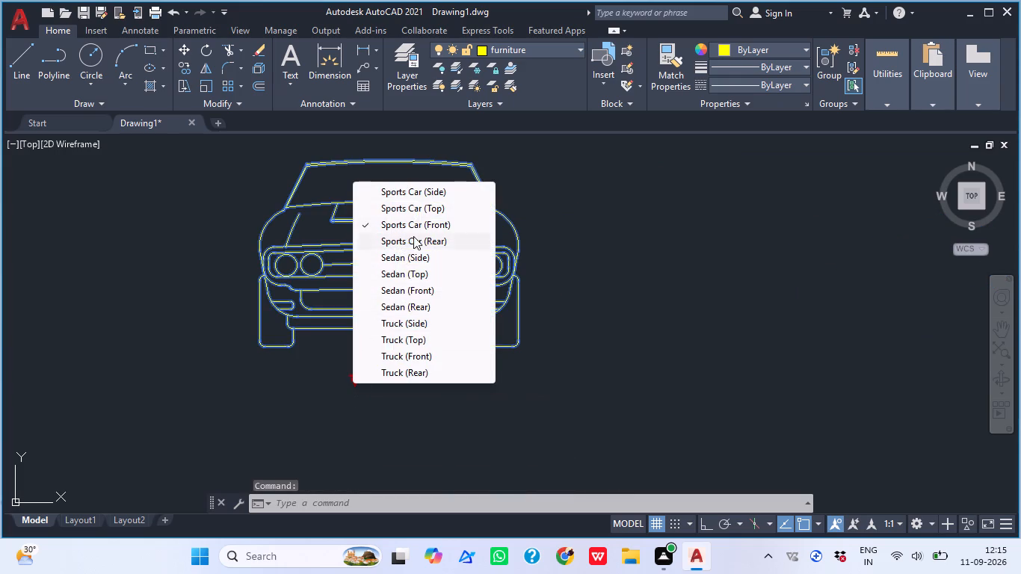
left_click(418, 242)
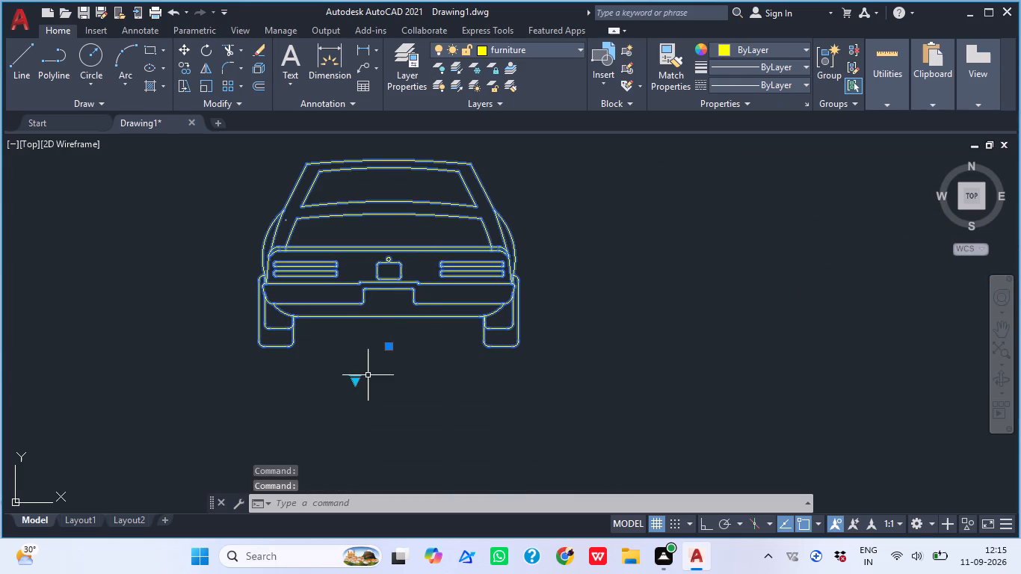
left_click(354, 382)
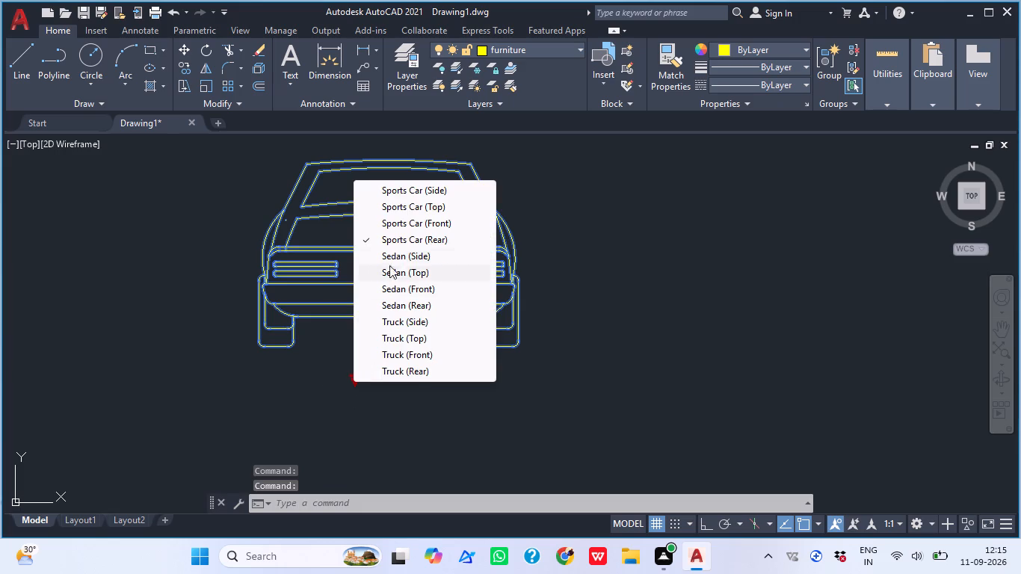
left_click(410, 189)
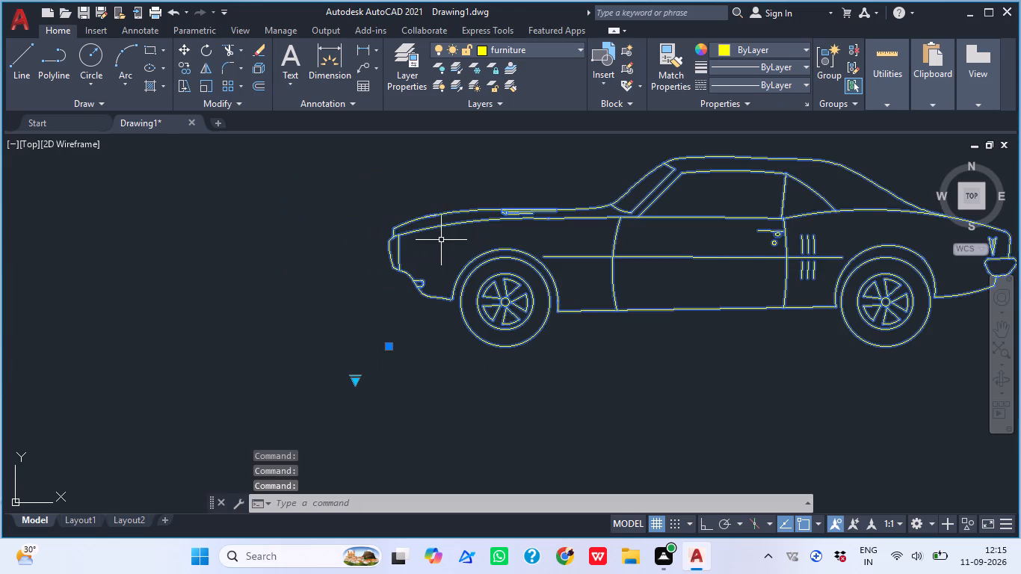
Switch the car block north of the plan to the Sports Car (Top) view.
scroll(433, 253, "down", 1)
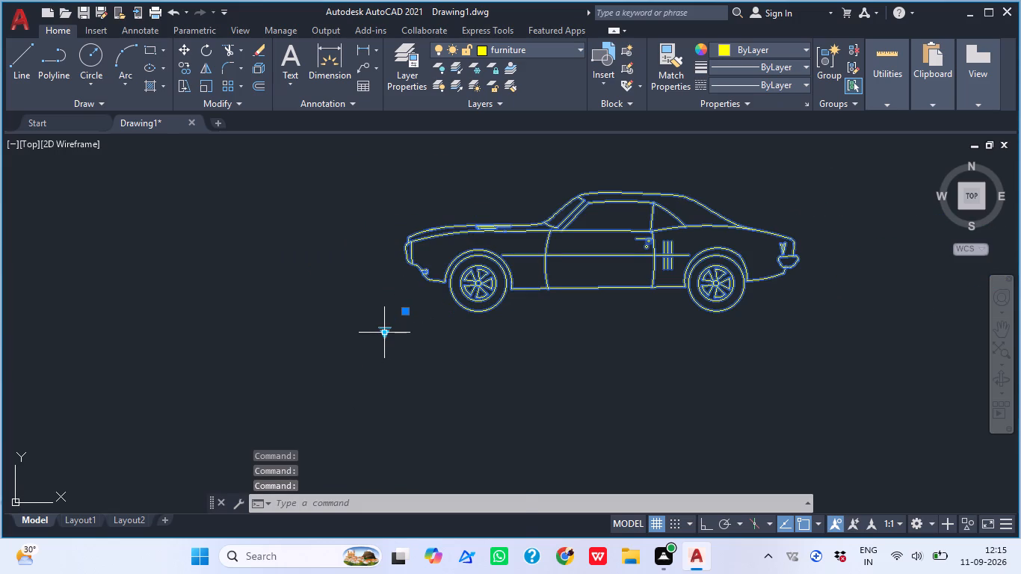
left_click(385, 330)
left_click(445, 357)
scroll(473, 279, "down", 3)
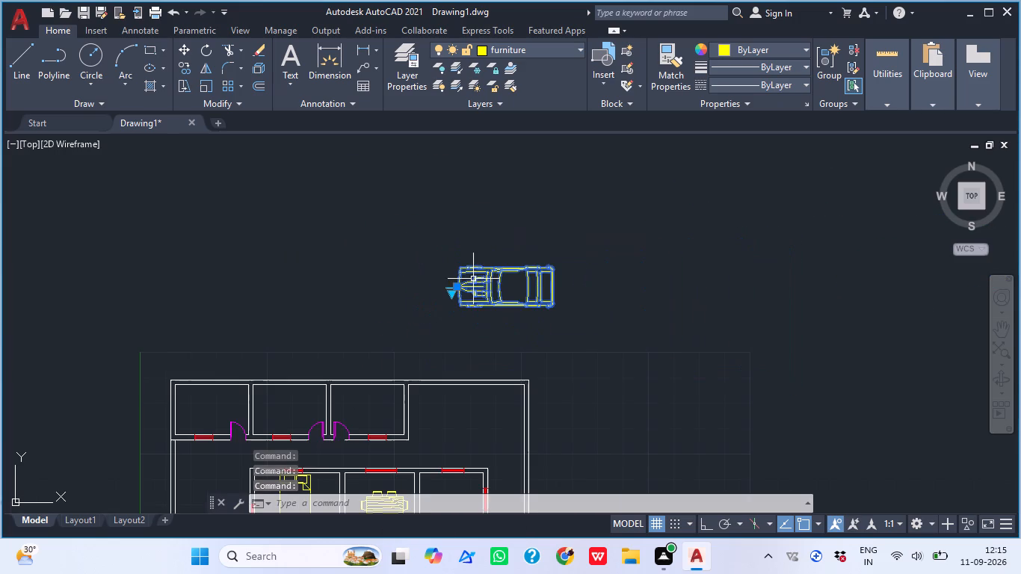
middle_click(559, 332)
left_click(555, 329)
key("Escape")
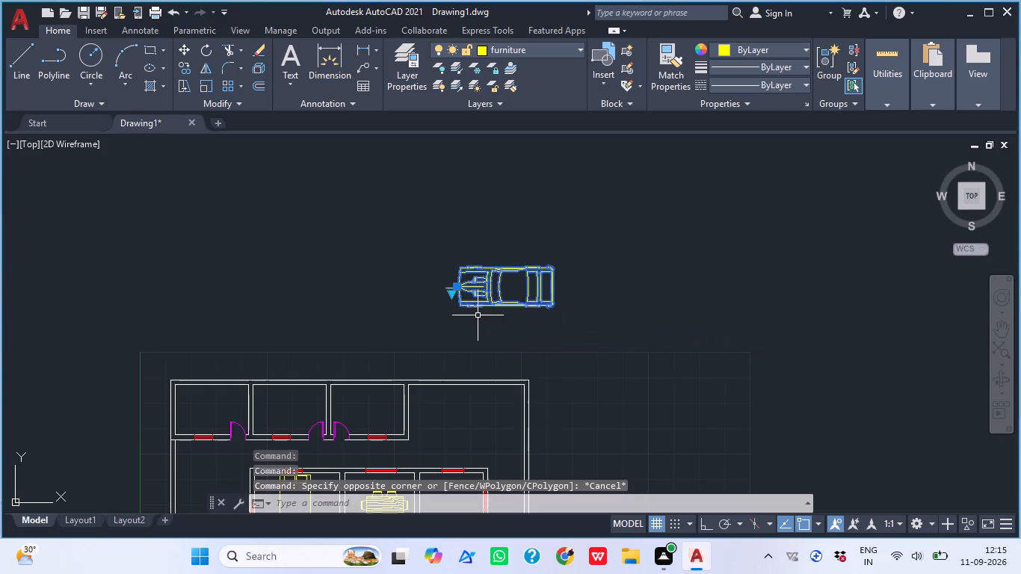
key("Escape")
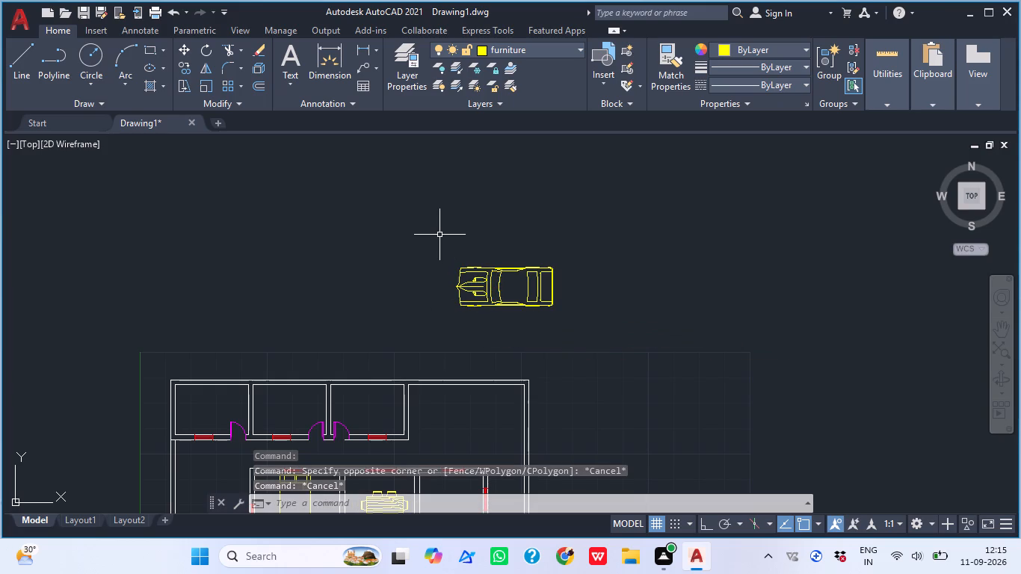
Copy the top-view car to the plot's west side, beside the window of the house's southwest room.
left_click_drag(398, 233, 404, 244)
left_click_drag(719, 383, 712, 384)
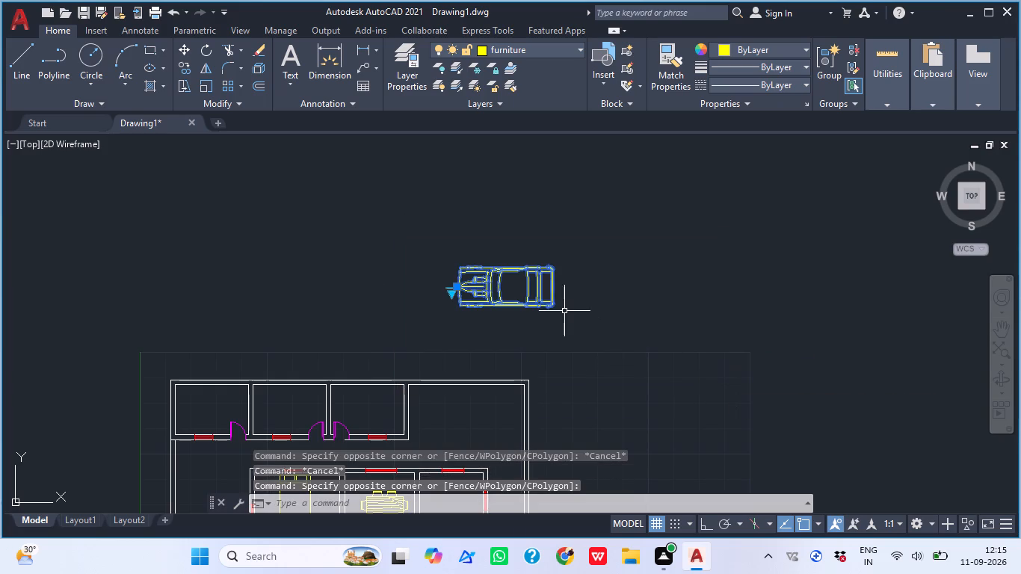
key("c")
key("o")
key("space")
left_click(504, 284)
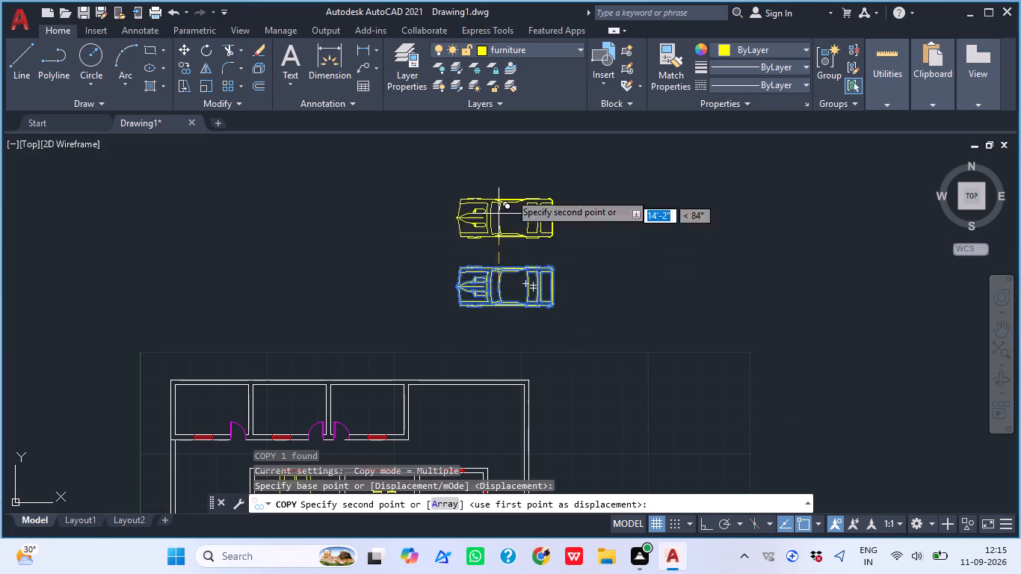
scroll(534, 155, "down", 3)
scroll(445, 320, "up", 2)
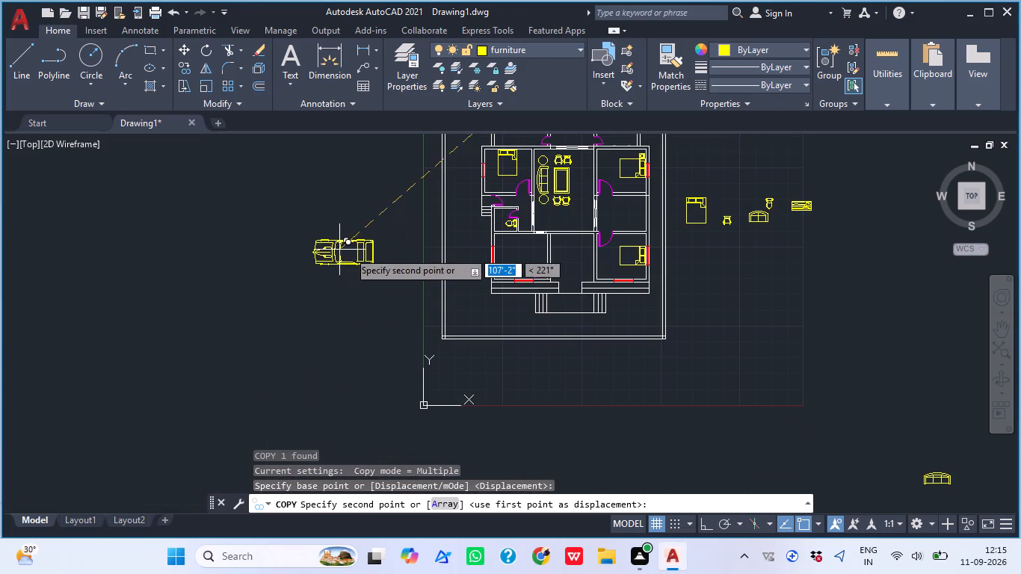
scroll(457, 255, "up", 3)
left_click(451, 256)
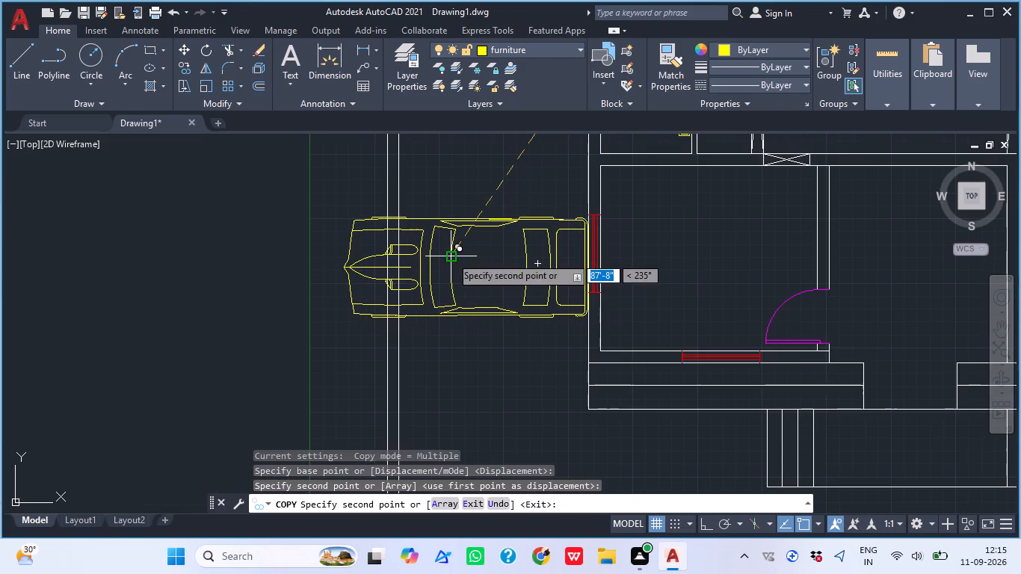
key("Escape")
key("grave")
key("Escape")
Rotate the copied car a quarter turn with Ortho on so that its nose points north.
left_click(451, 217)
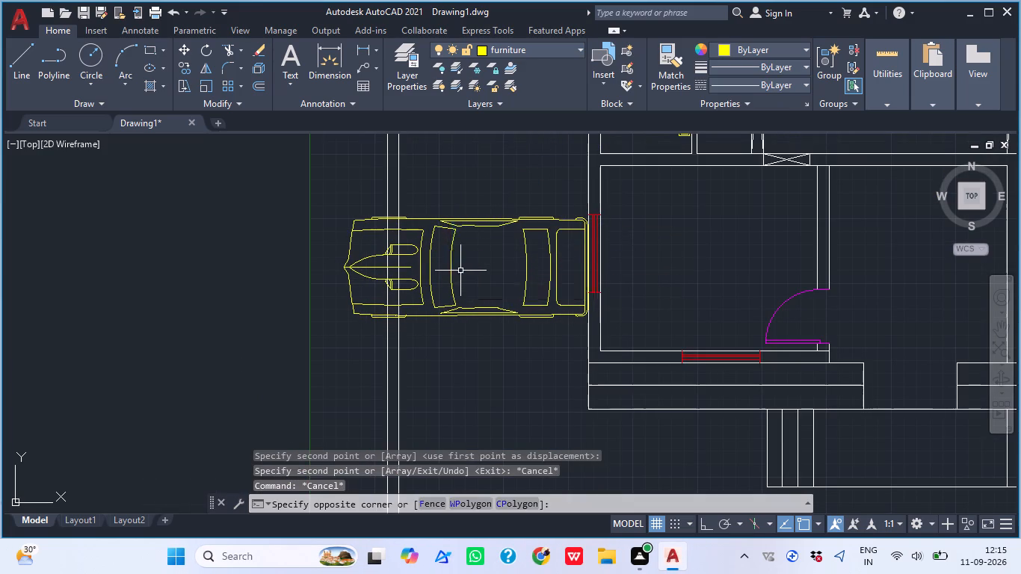
left_click(460, 271)
left_click(427, 246)
left_click(469, 256)
left_click(438, 217)
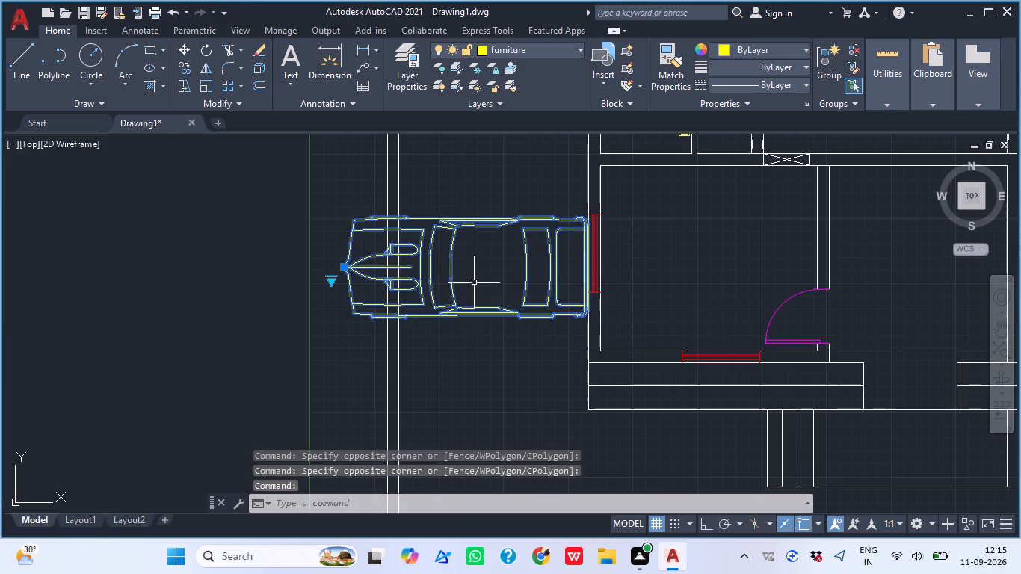
key("r")
key("o")
key("space")
left_click(444, 230)
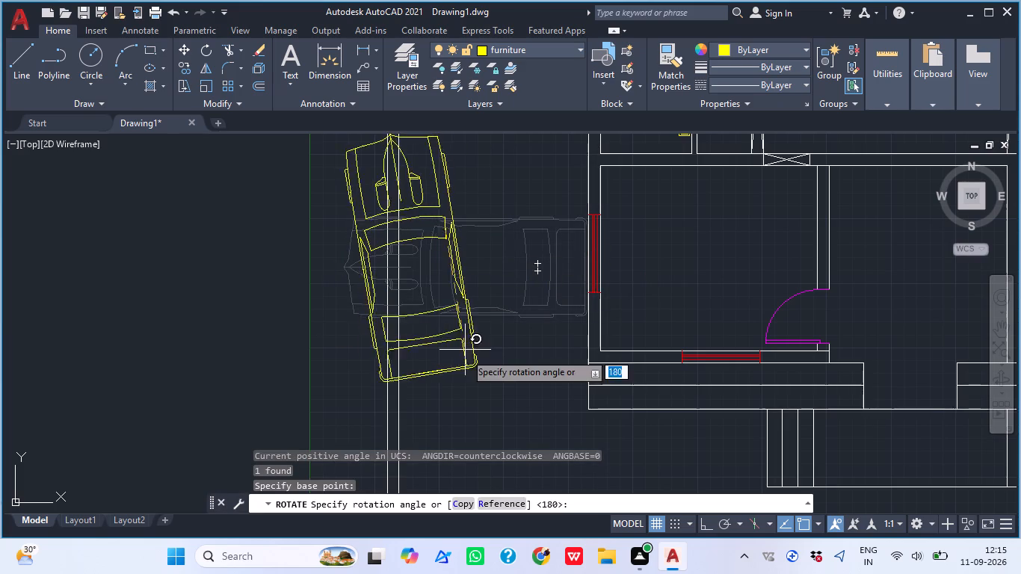
left_click(707, 528)
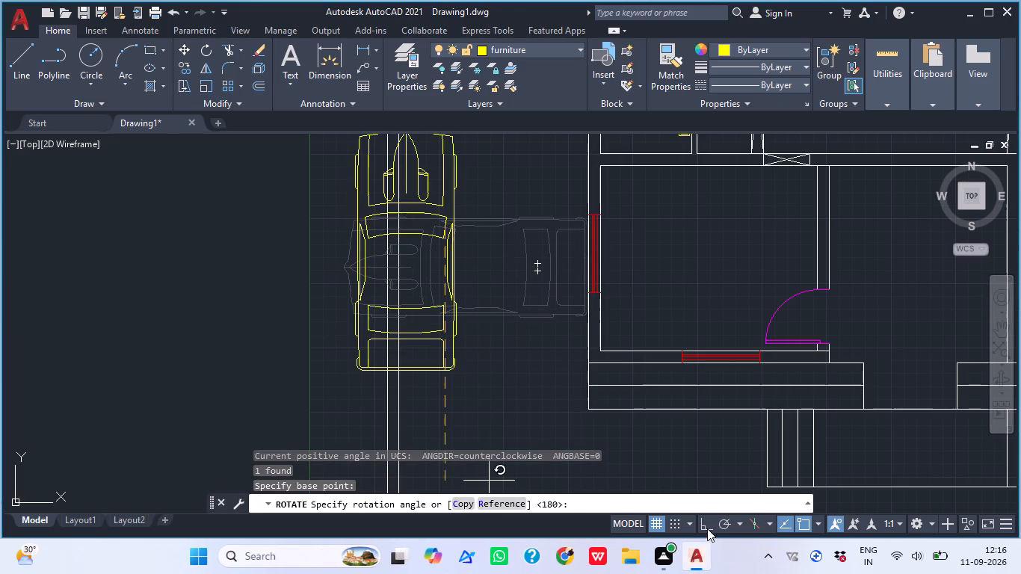
left_click(488, 397)
key("Escape")
Move the rotated car about 18' north-northeast, with Ortho off, into the strip between the west boundary wall and the side-entrance steps.
left_click(448, 362)
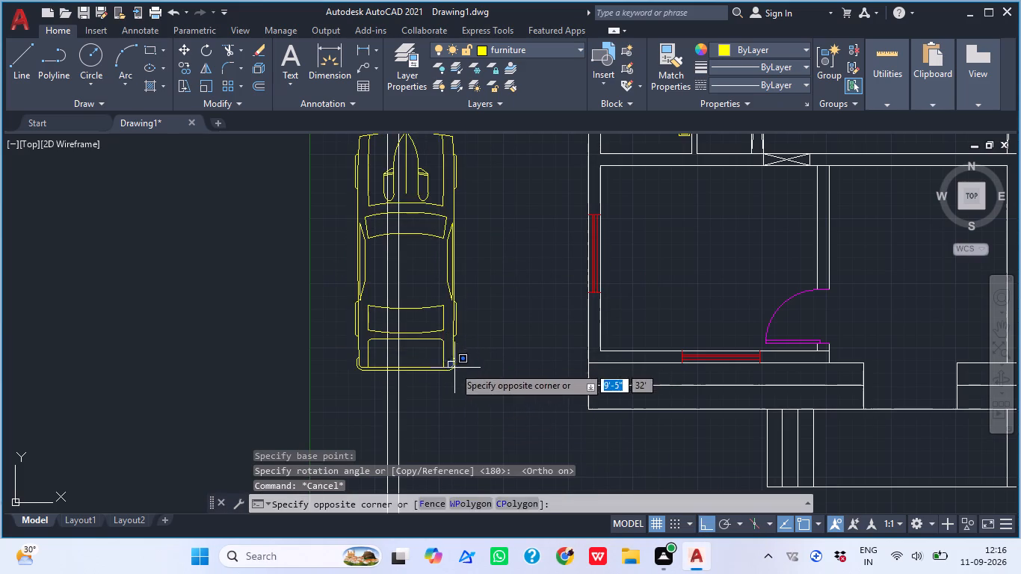
left_click(438, 343)
key("m")
key("space")
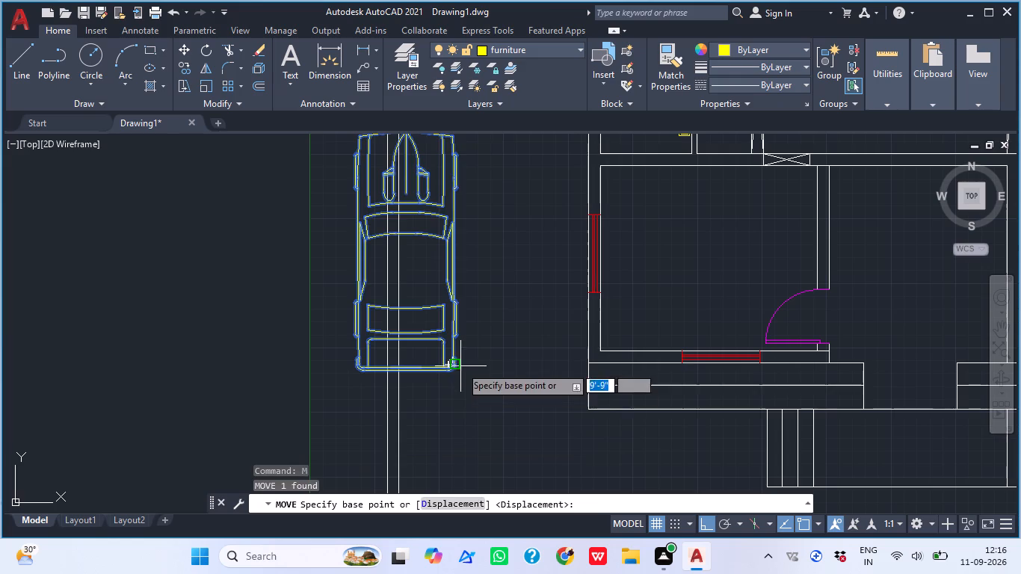
left_click(460, 366)
middle_click_drag(520, 371, 508, 446)
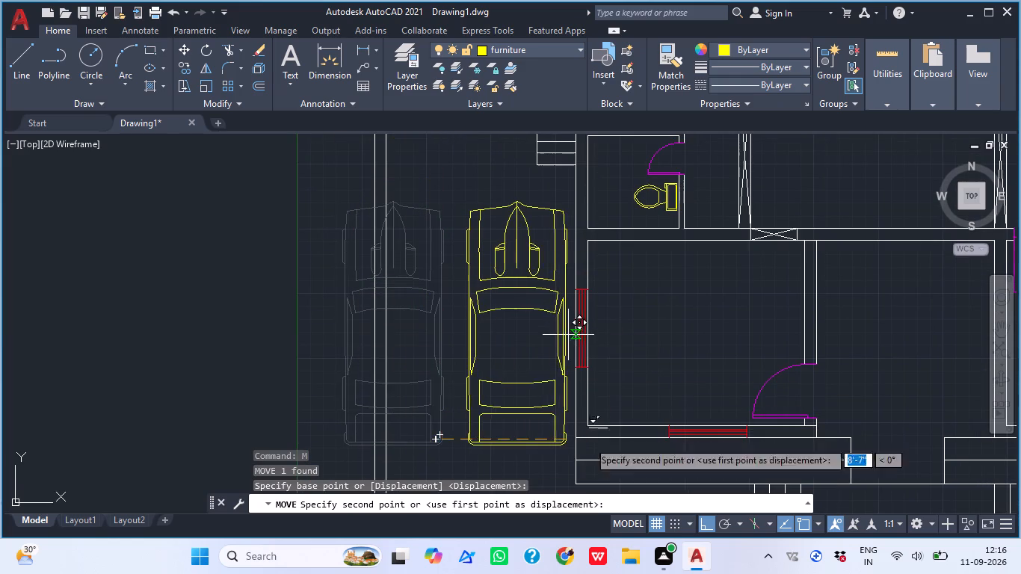
left_click(706, 523)
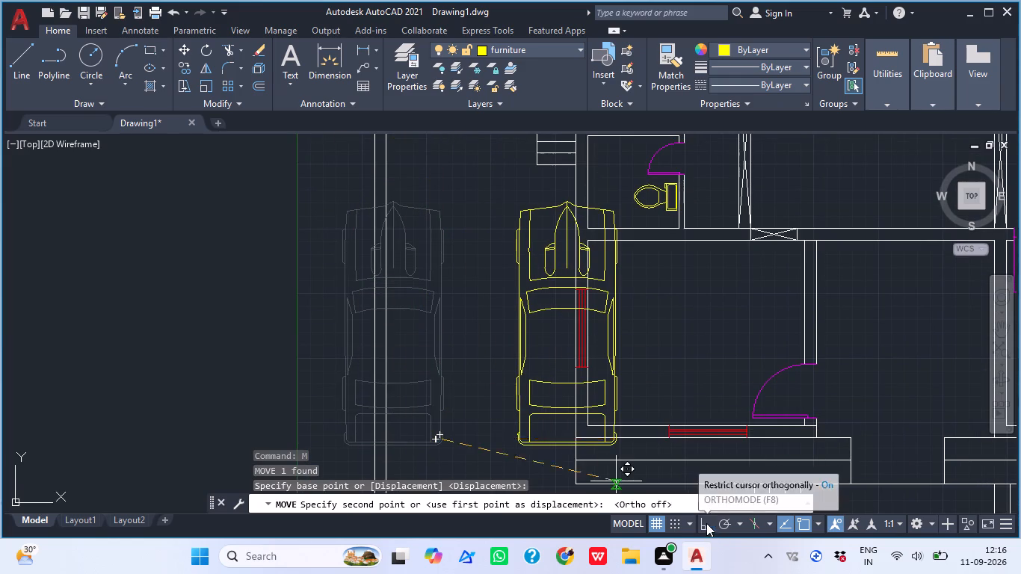
scroll(546, 314, "down", 2)
middle_click_drag(537, 351, 499, 470)
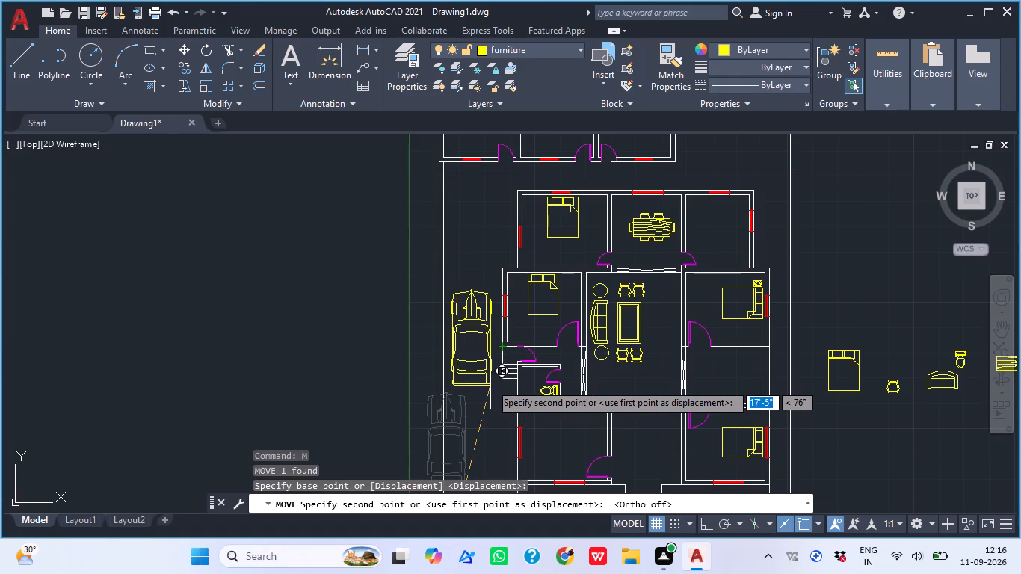
scroll(490, 383, "up", 1)
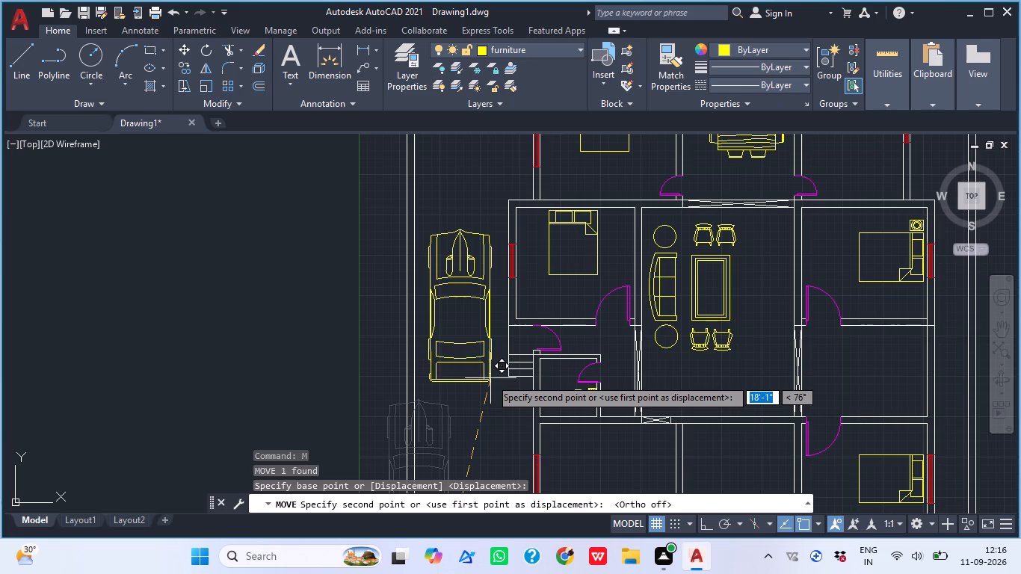
left_click(490, 378)
Copy the parked car about 18'-8" south within the west strip, beside the window of the house's southwest room.
scroll(497, 329, "down", 1)
left_click(489, 328)
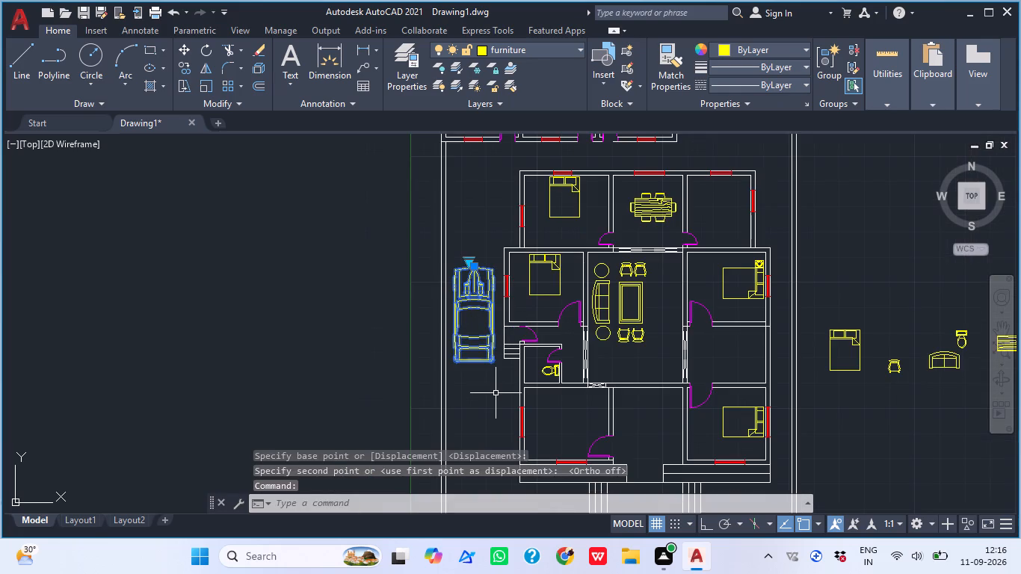
key("c")
type("O")
key("space")
left_click(484, 356)
scroll(484, 390, "down", 2)
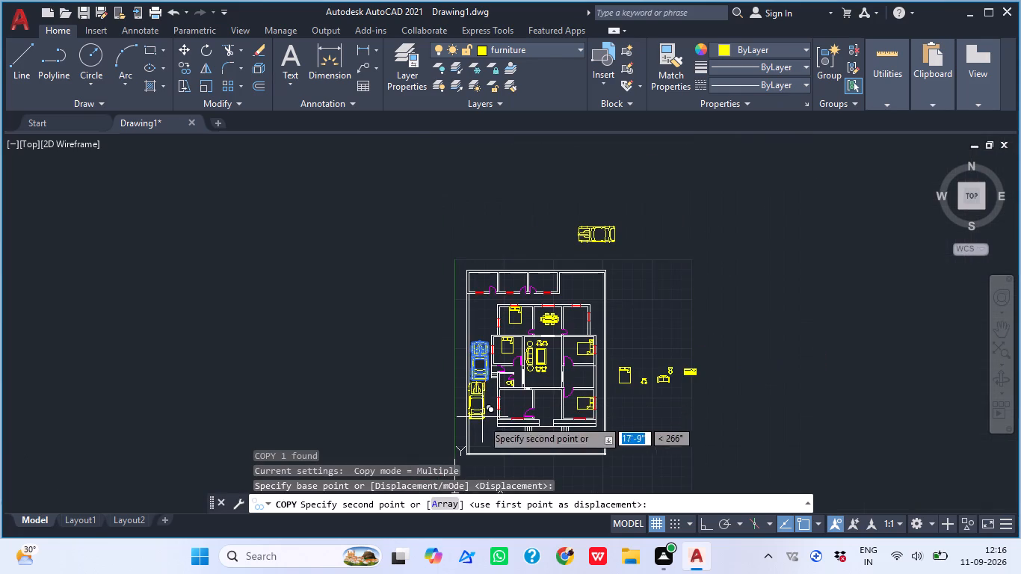
middle_click_drag(484, 425, 475, 375)
scroll(468, 345, "up", 1)
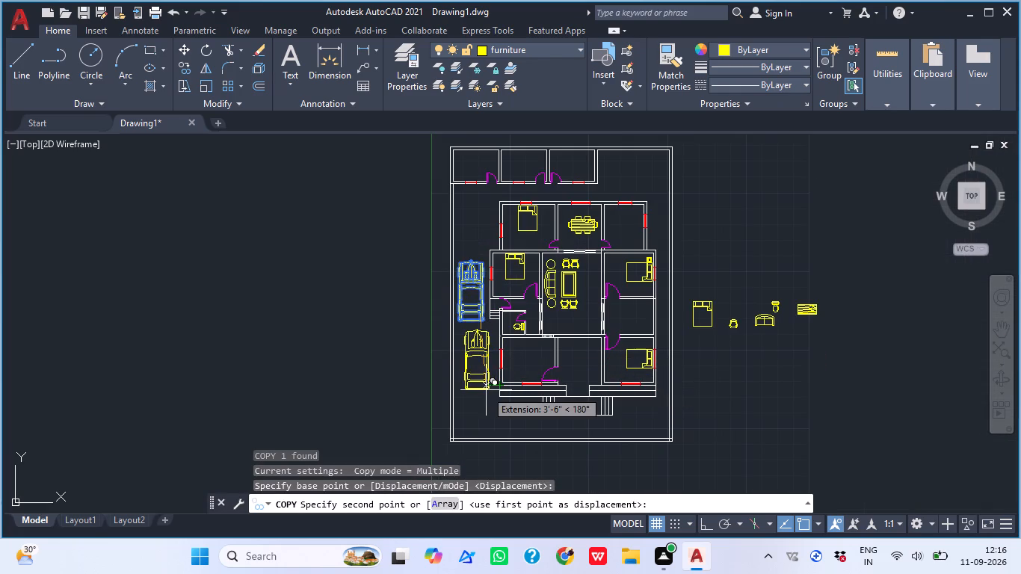
scroll(481, 390, "up", 2)
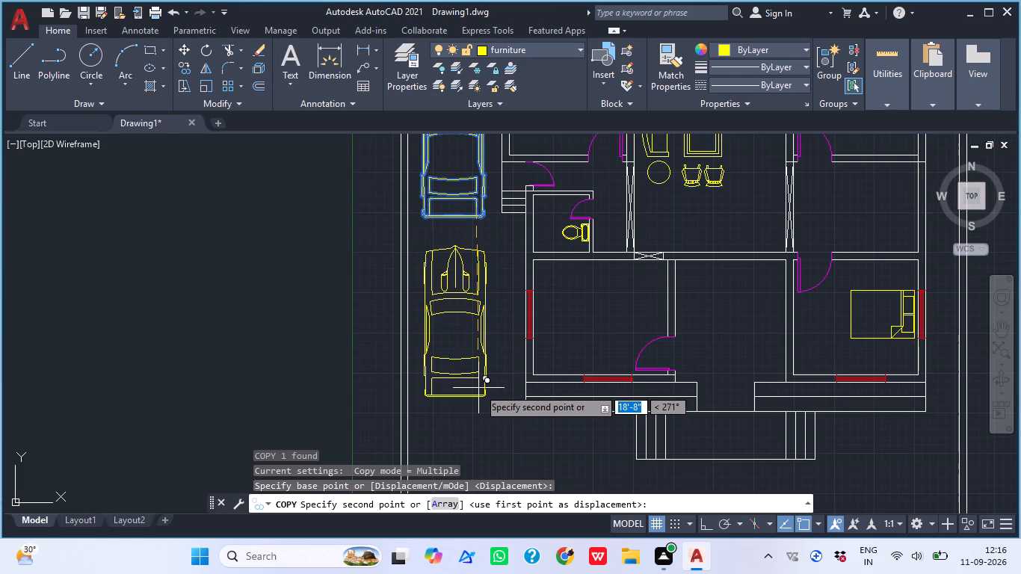
left_click(478, 388)
key("Escape")
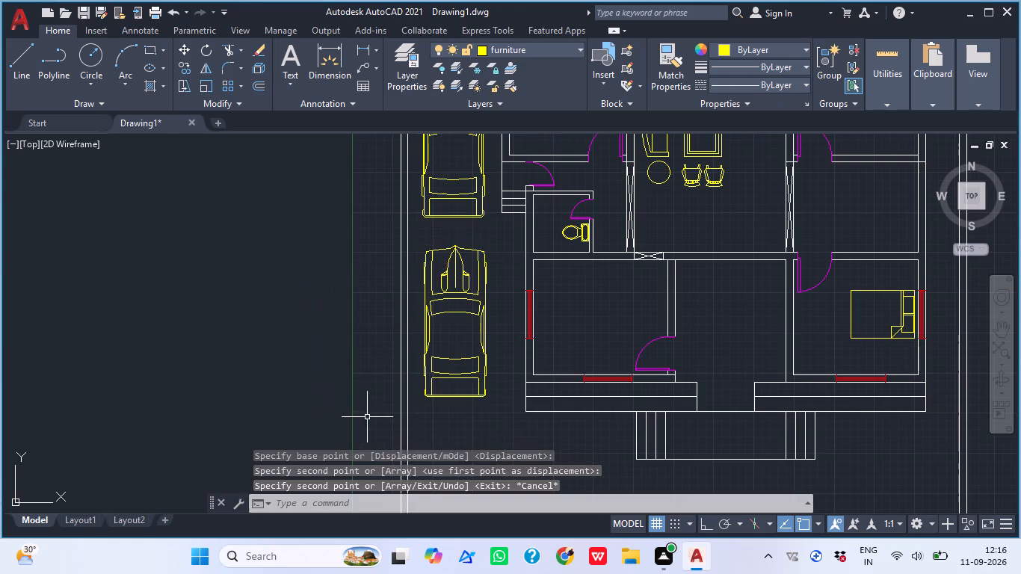
Switch the southern car in the west strip to the Sedan (Top) view.
left_click(442, 306)
left_click(457, 259)
left_click(454, 265)
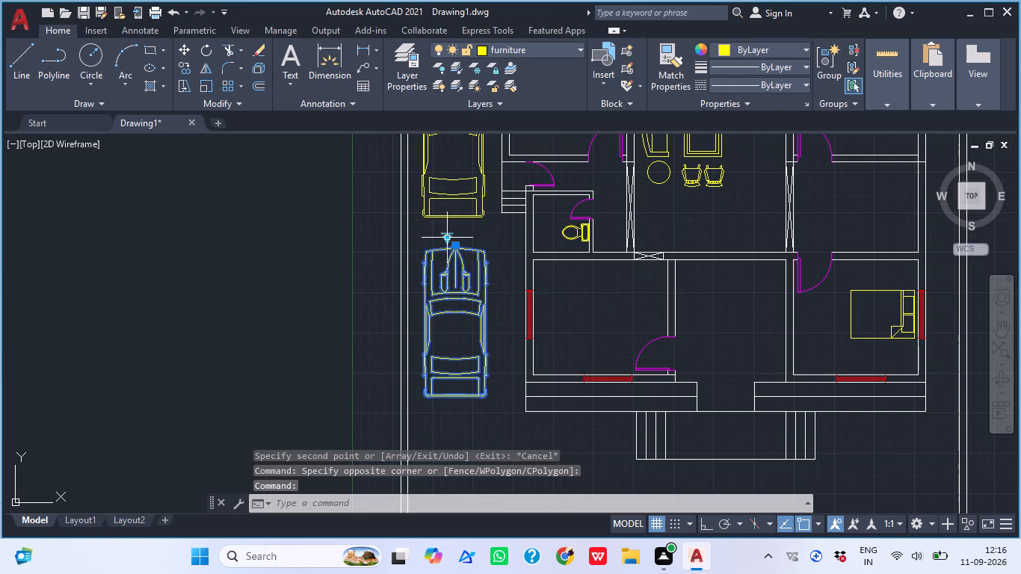
left_click(450, 241)
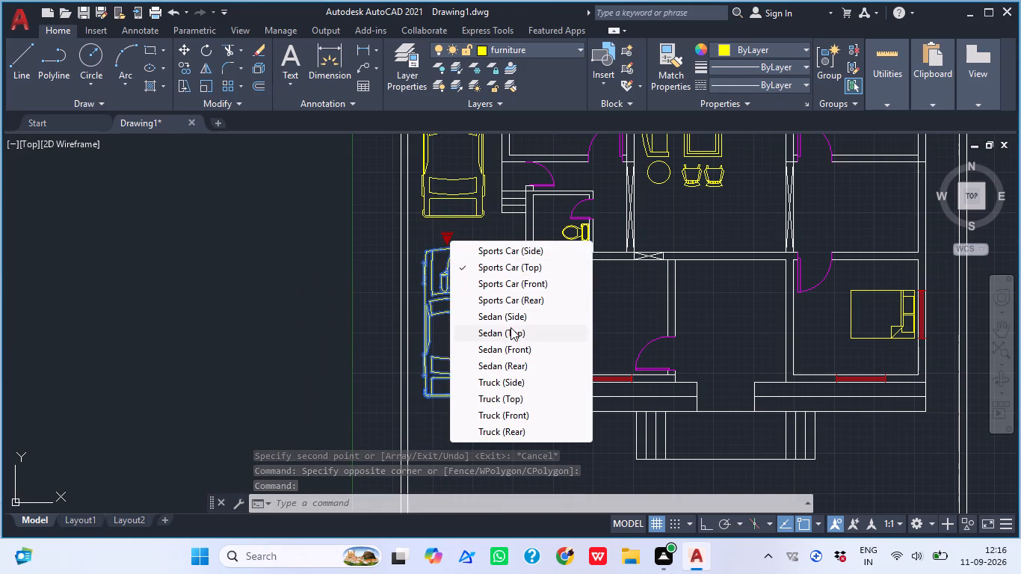
left_click(508, 332)
key("Escape")
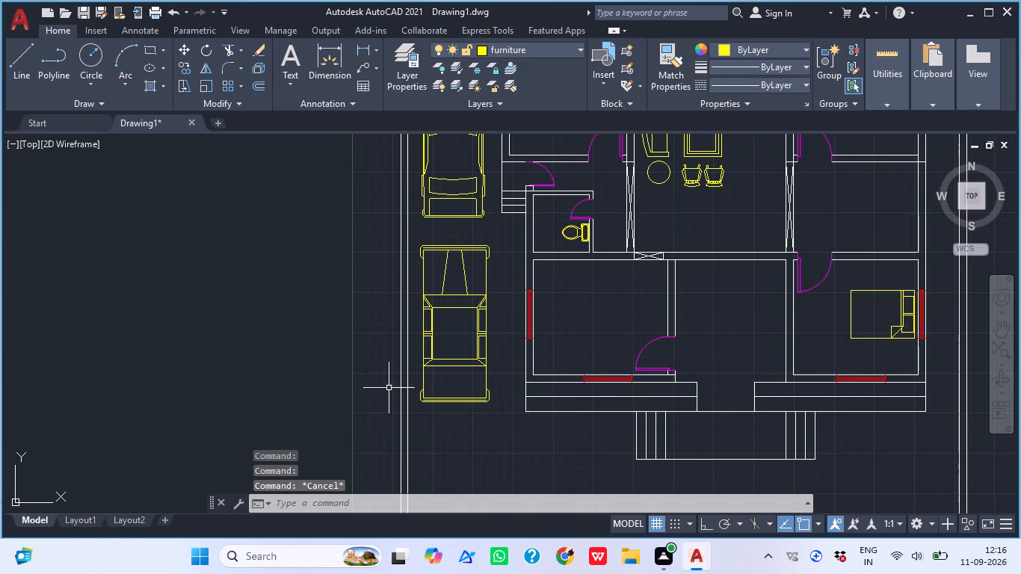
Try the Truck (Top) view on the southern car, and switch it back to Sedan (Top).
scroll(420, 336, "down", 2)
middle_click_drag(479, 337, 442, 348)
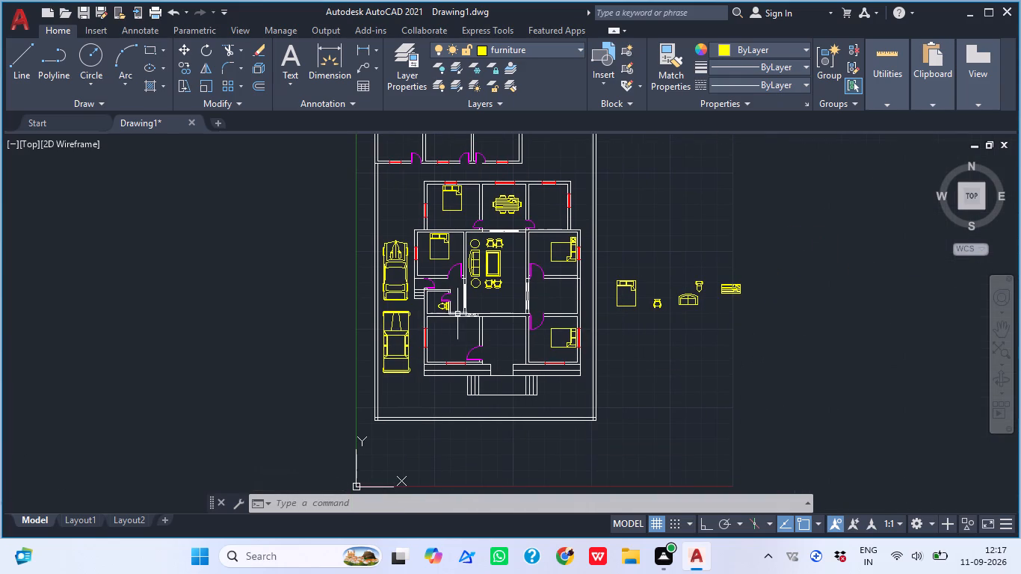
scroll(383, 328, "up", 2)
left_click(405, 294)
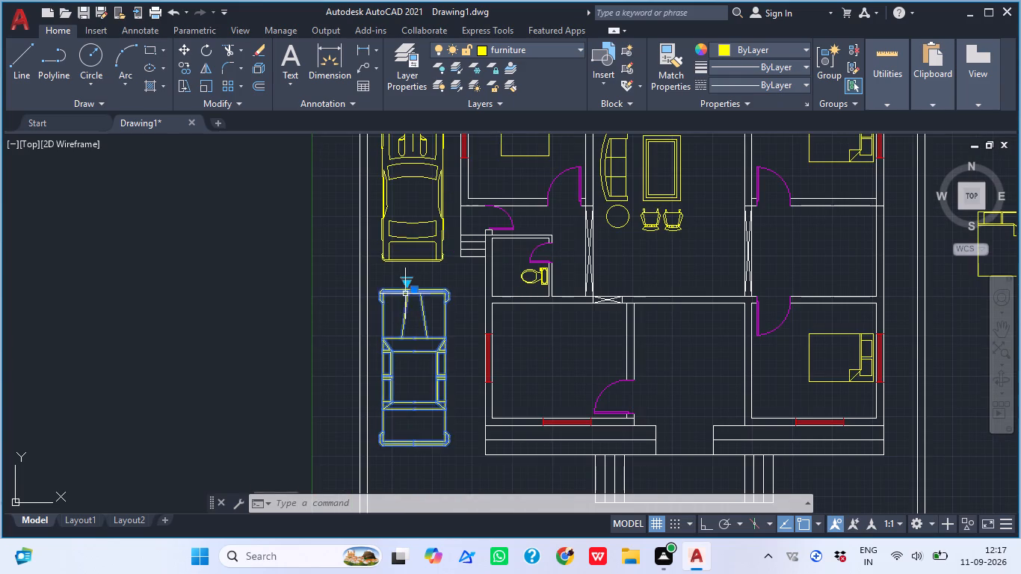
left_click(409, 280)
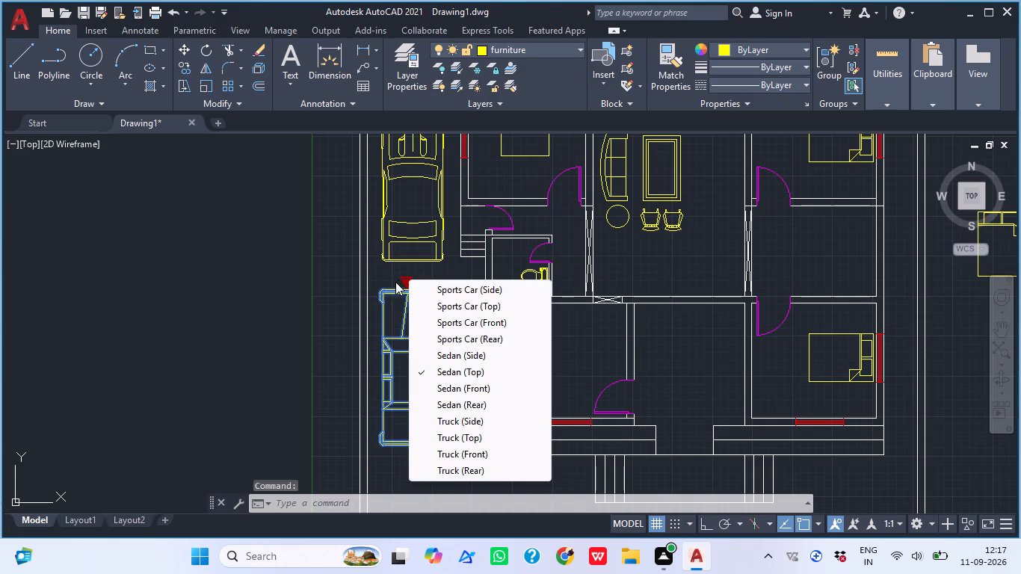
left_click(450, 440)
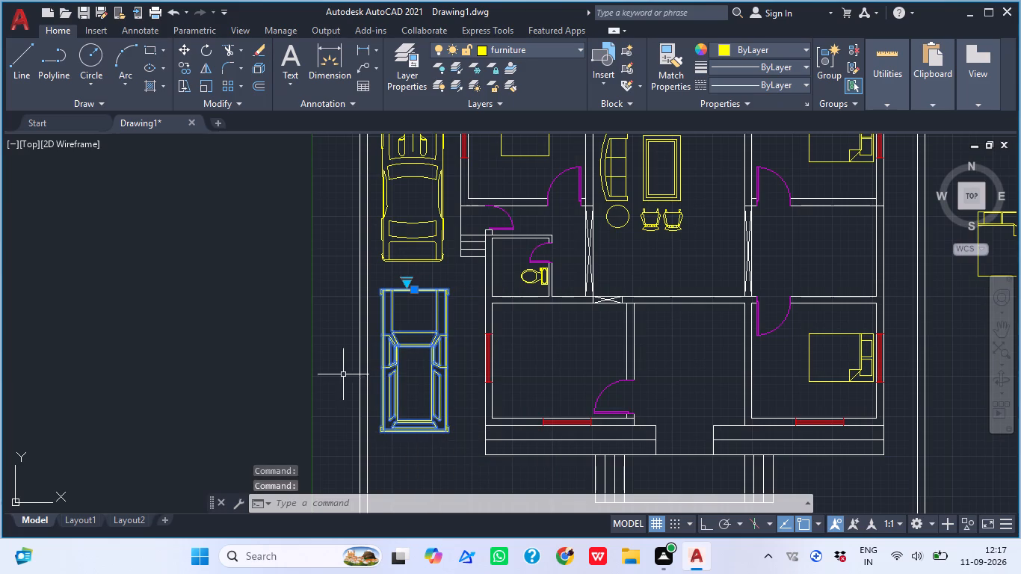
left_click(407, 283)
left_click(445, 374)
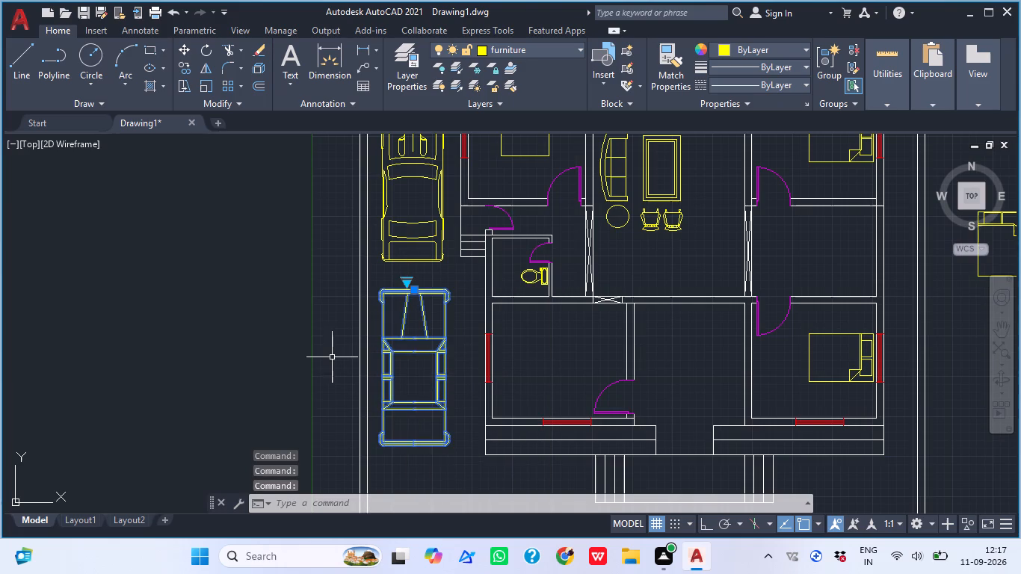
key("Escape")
Draw an L-shaped line in the northeast room with Ortho on, about 8'-3" east from its west wall, and south to its south wall.
middle_click_drag(529, 319, 315, 363)
scroll(393, 336, "down", 1)
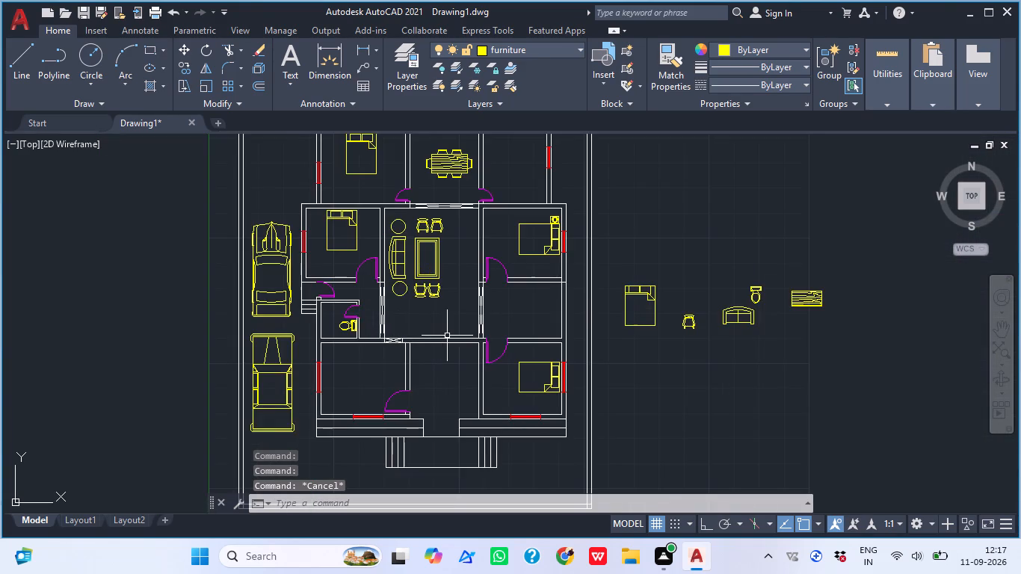
scroll(447, 336, "down", 1)
scroll(437, 232, "up", 2)
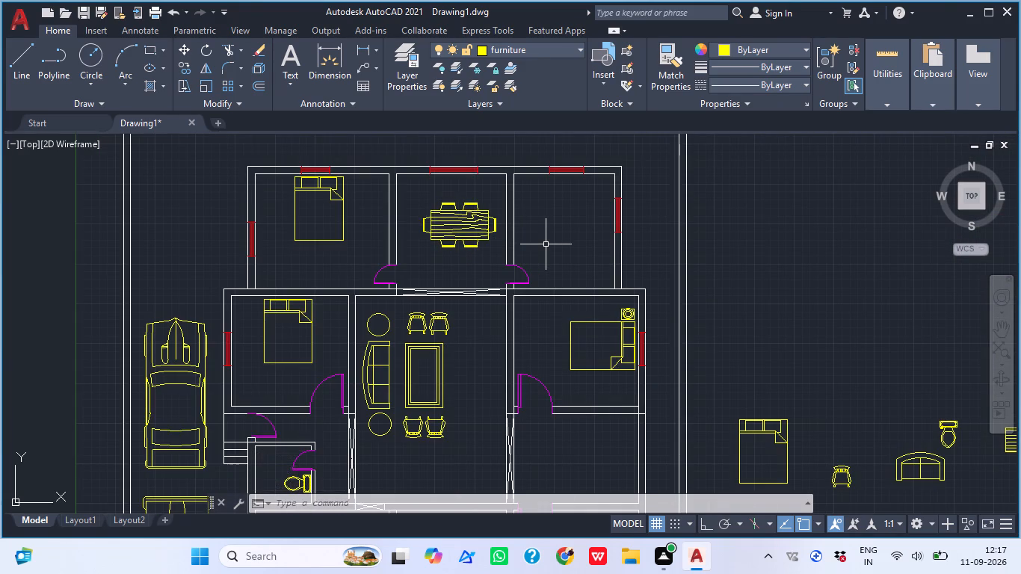
type("L")
key("space")
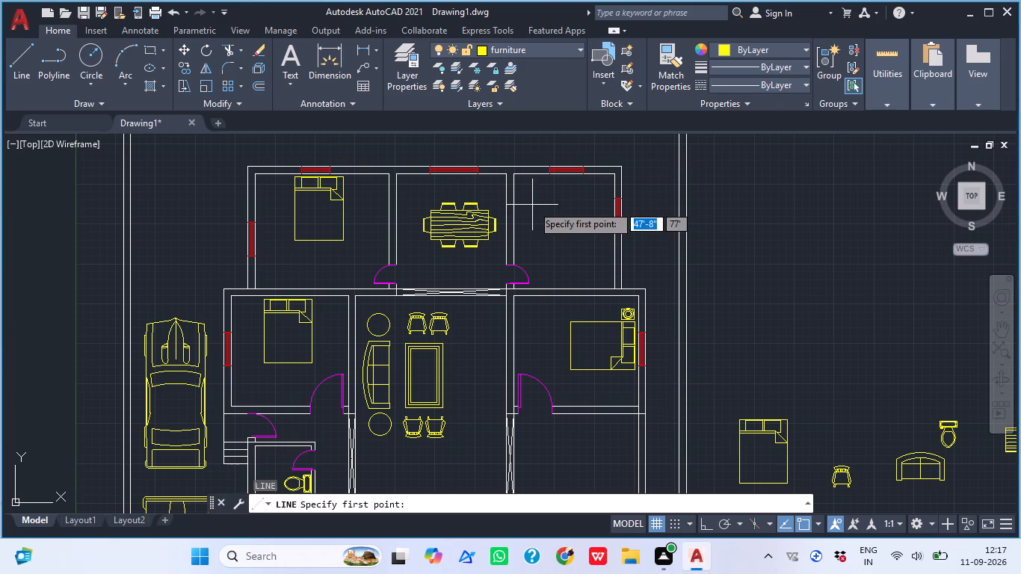
left_click(511, 200)
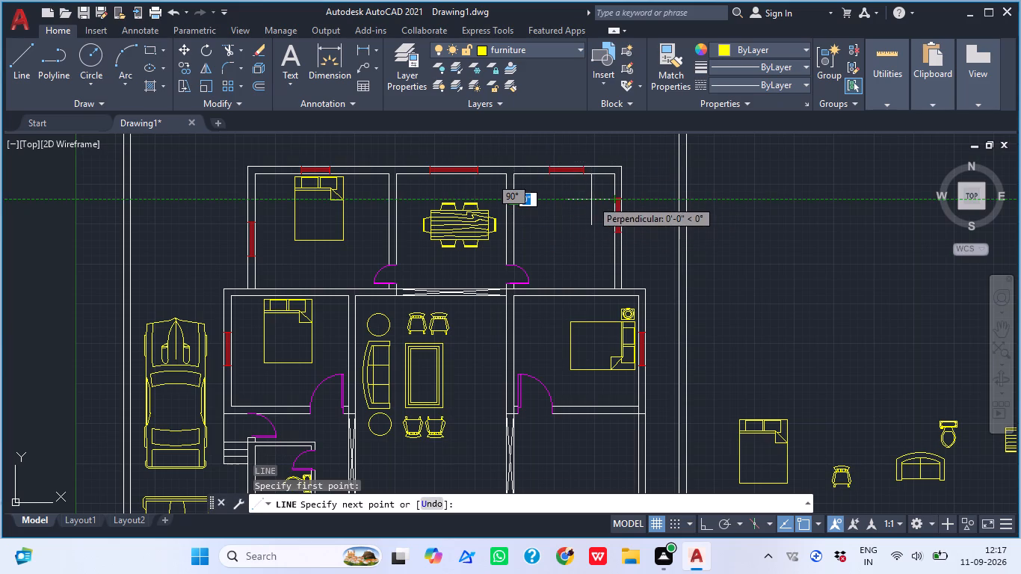
left_click(591, 200)
scroll(593, 183, "up", 2)
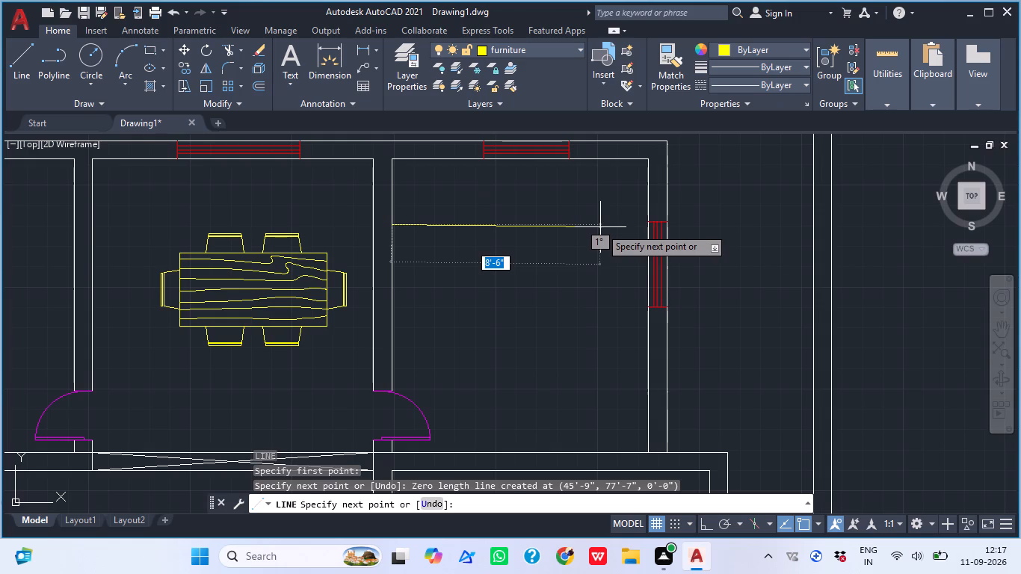
key("ctrl+z")
left_click(706, 525)
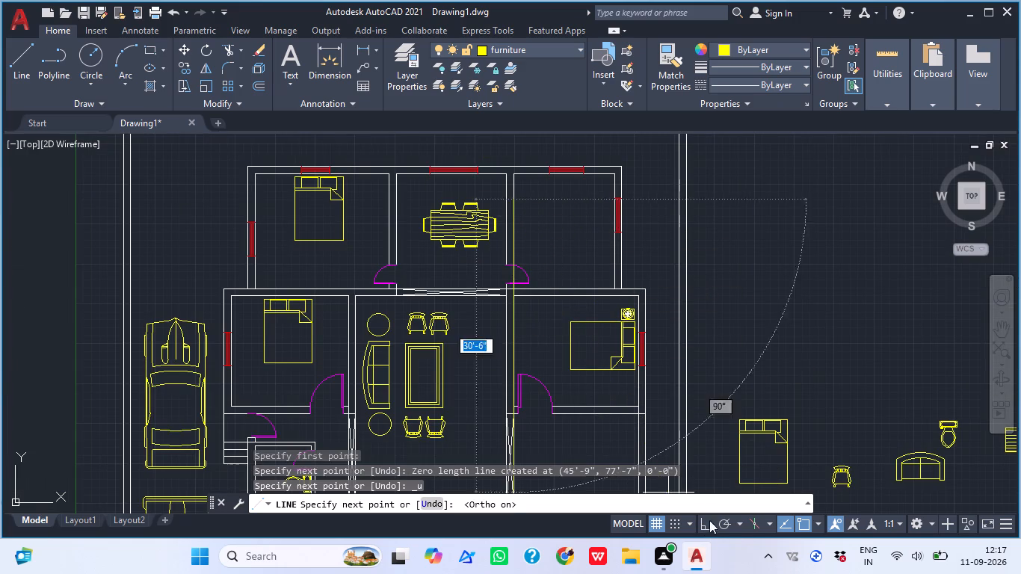
scroll(588, 200, "up", 2)
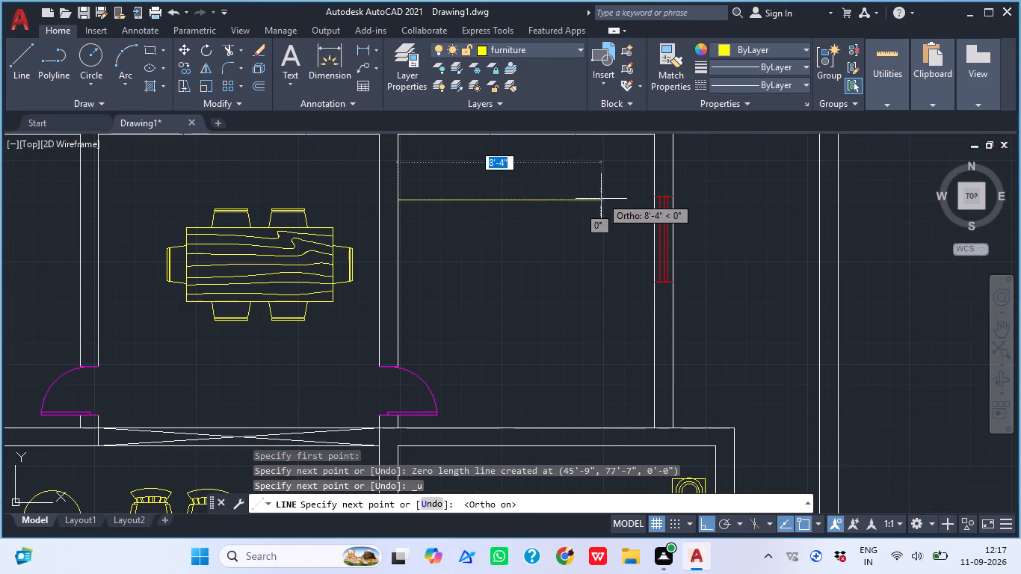
left_click(589, 200)
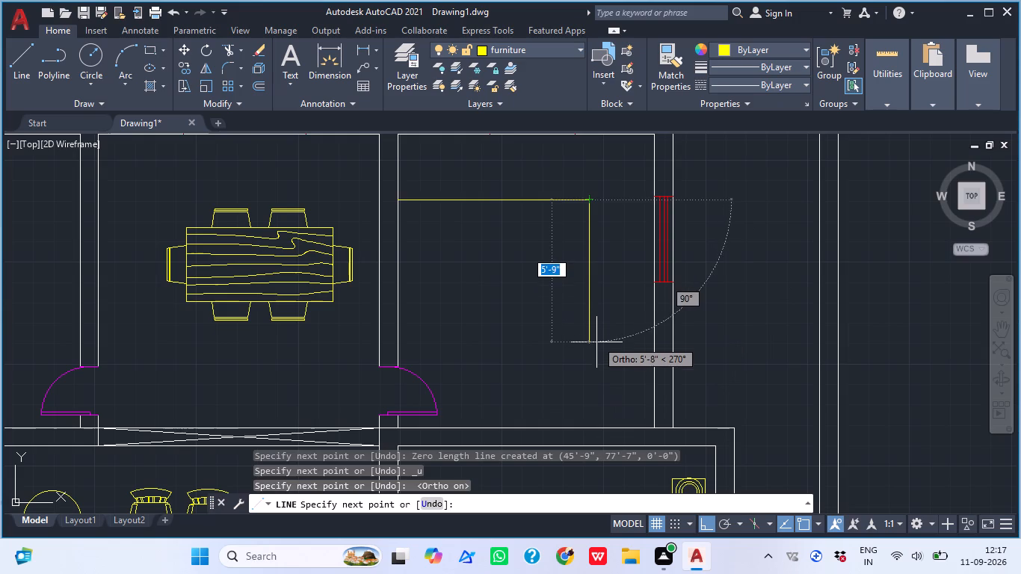
key("ctrl+z")
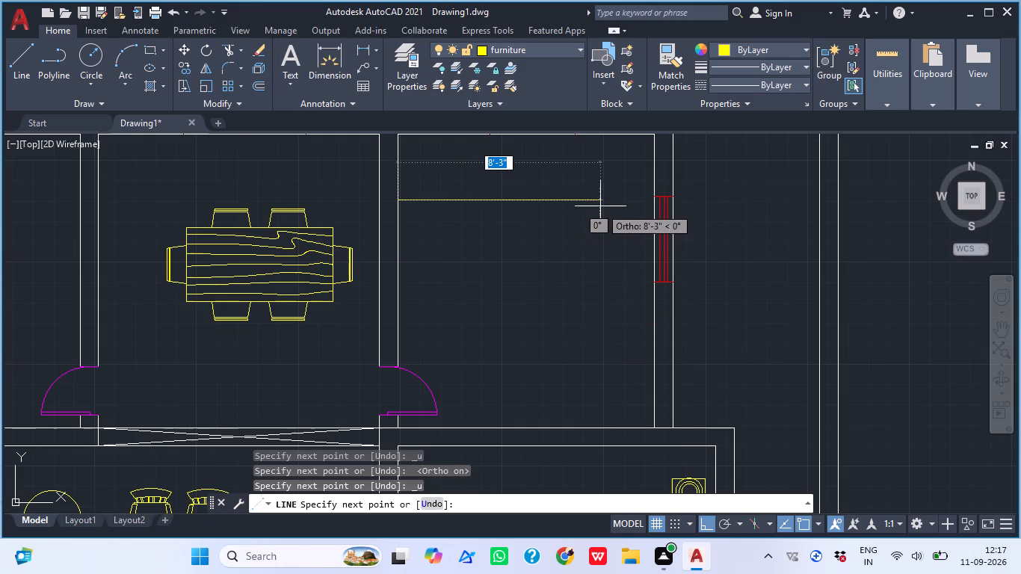
left_click(600, 205)
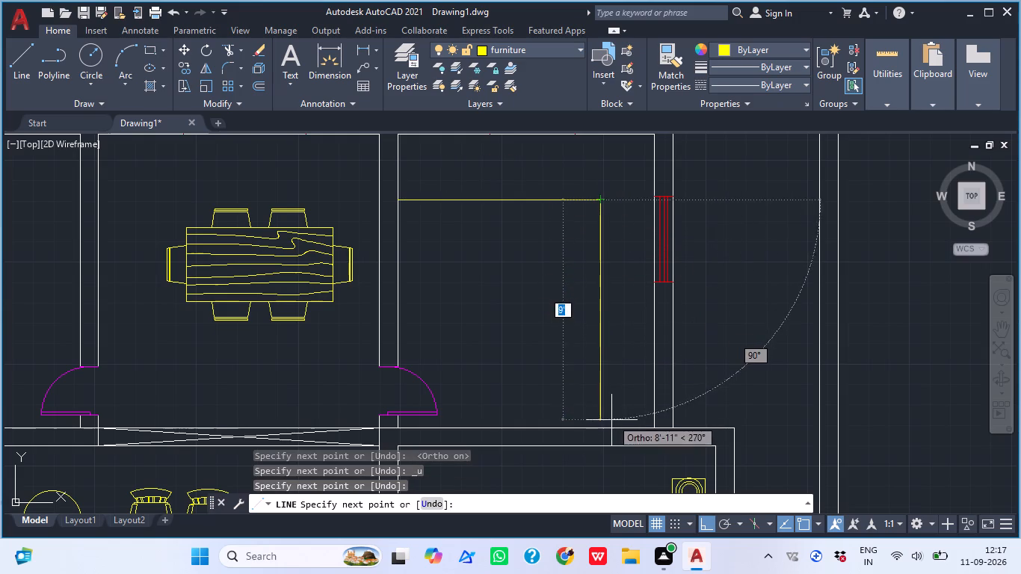
double_click(602, 431)
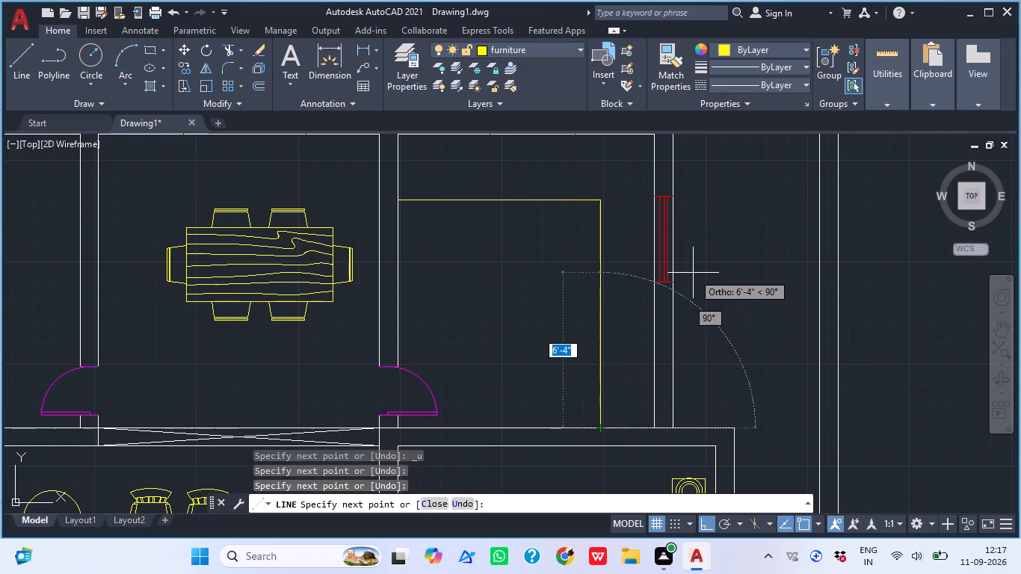
key("Escape")
Trim the arc of the outer lamp circle that projects past the north edge of the bedside table in the east bedroom.
scroll(642, 232, "down", 1)
middle_click_drag(685, 253, 699, 193)
scroll(695, 217, "down", 1)
middle_click_drag(636, 246, 632, 377)
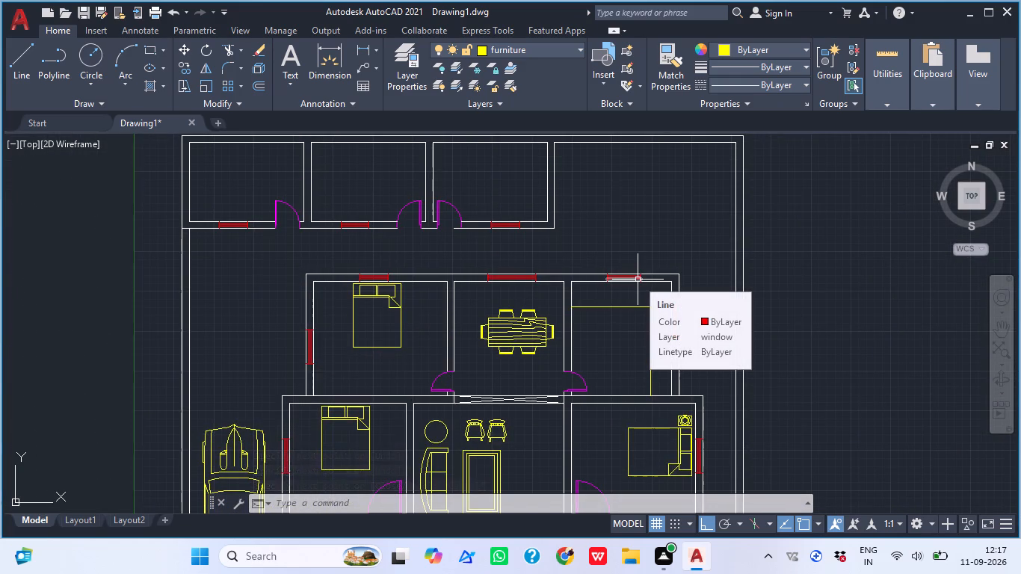
middle_click_drag(461, 309, 463, 173)
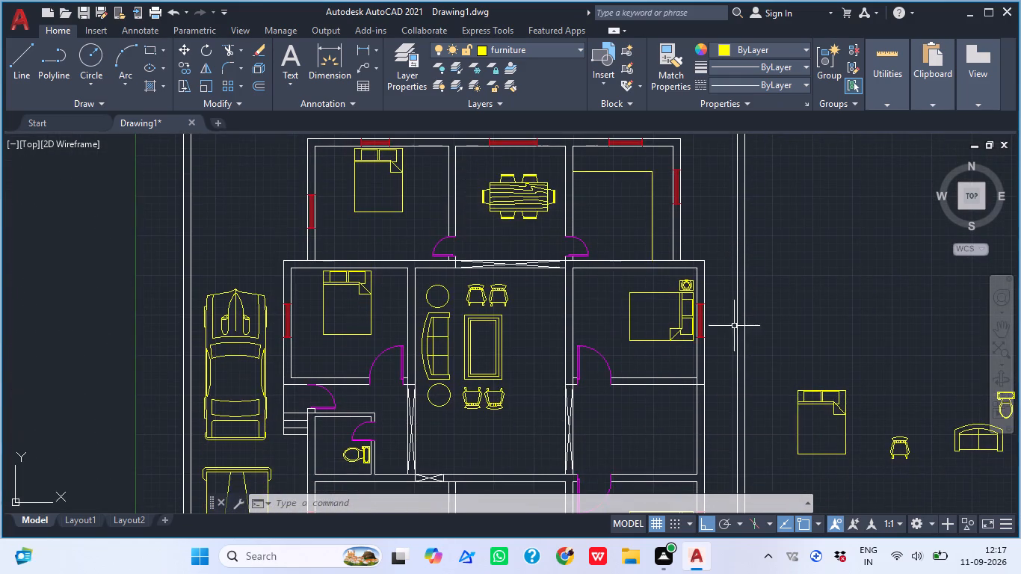
scroll(725, 348, "up", 1)
middle_click_drag(682, 297, 606, 335)
scroll(582, 278, "up", 5)
middle_click_drag(619, 315, 592, 265)
scroll(589, 260, "up", 2)
key("t")
key("r")
key("space")
scroll(567, 191, "up", 3)
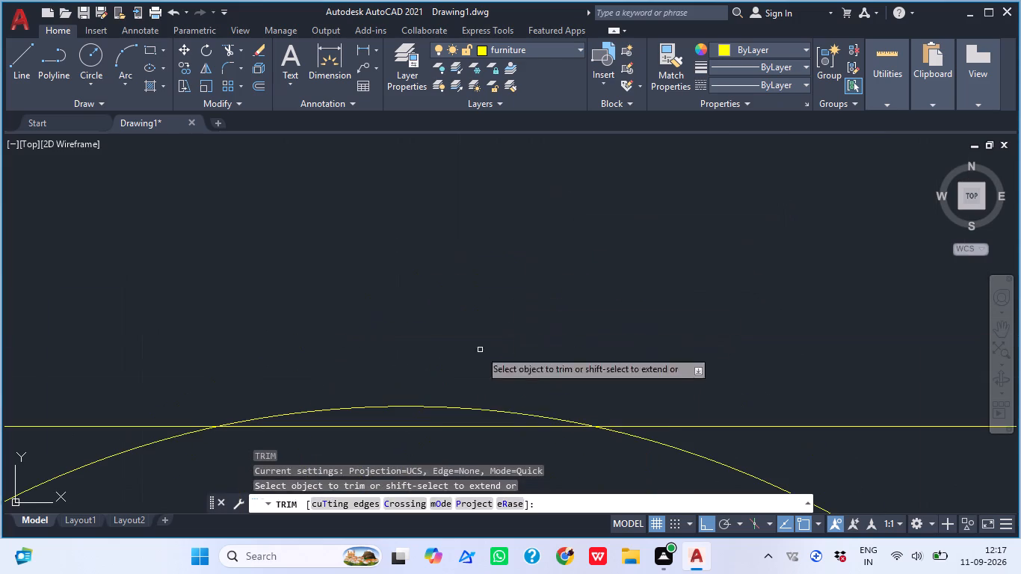
left_click(426, 409)
left_click(434, 411)
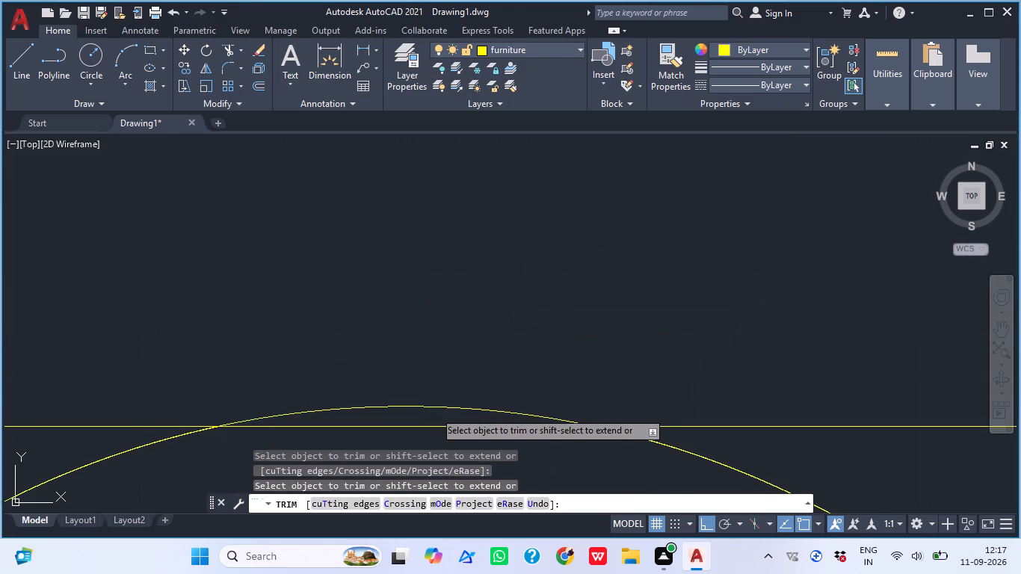
left_click(422, 392)
key("Escape")
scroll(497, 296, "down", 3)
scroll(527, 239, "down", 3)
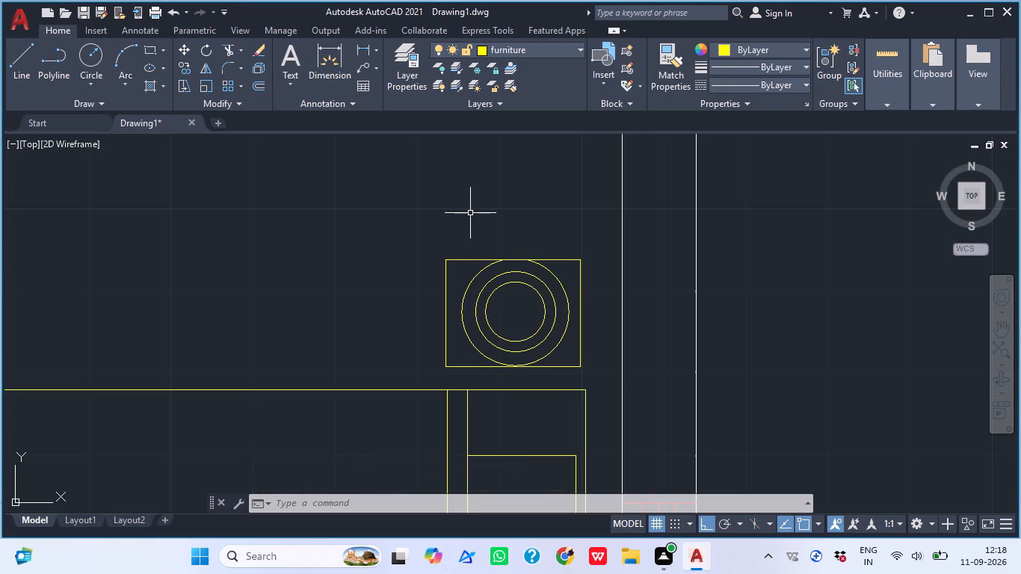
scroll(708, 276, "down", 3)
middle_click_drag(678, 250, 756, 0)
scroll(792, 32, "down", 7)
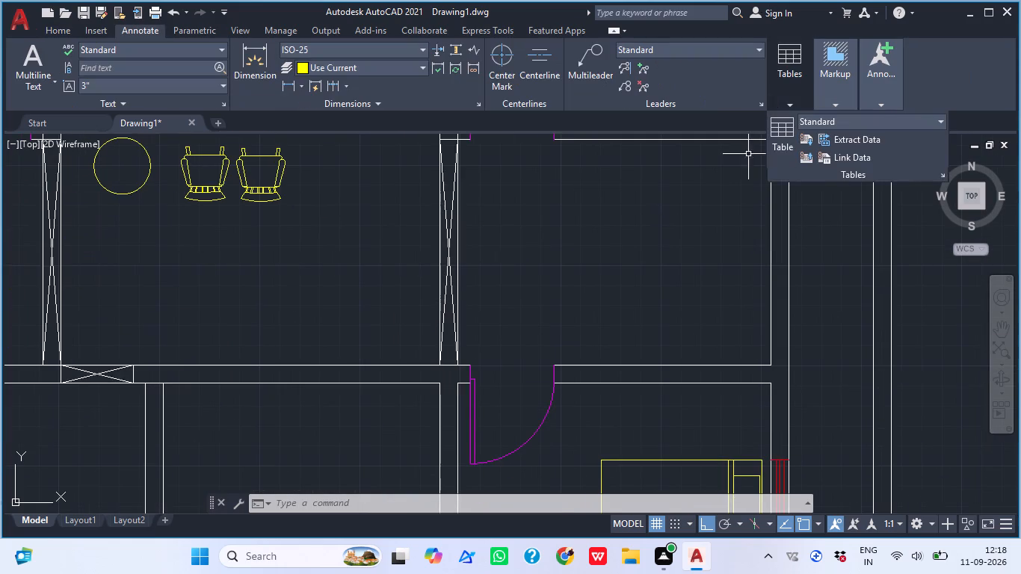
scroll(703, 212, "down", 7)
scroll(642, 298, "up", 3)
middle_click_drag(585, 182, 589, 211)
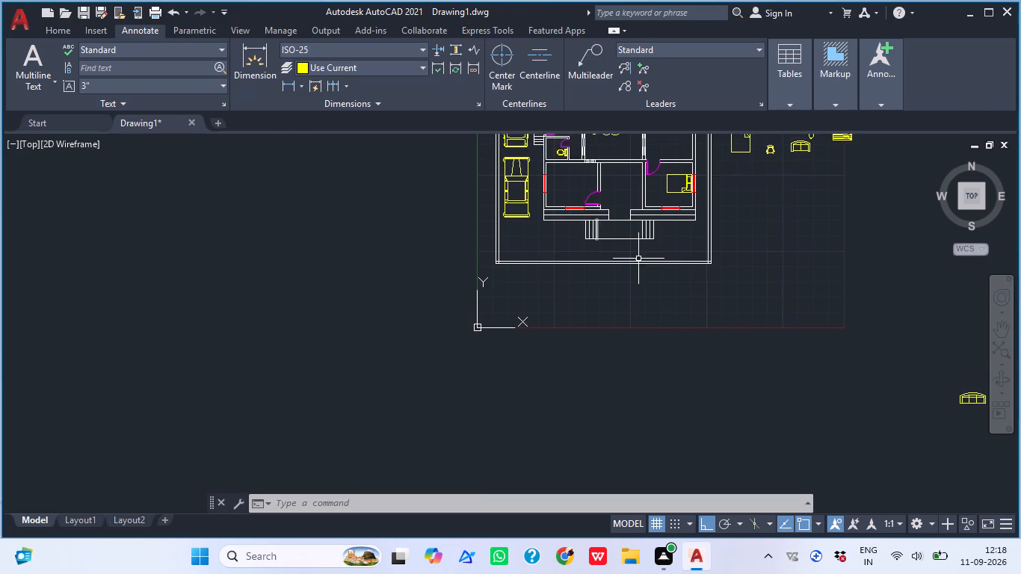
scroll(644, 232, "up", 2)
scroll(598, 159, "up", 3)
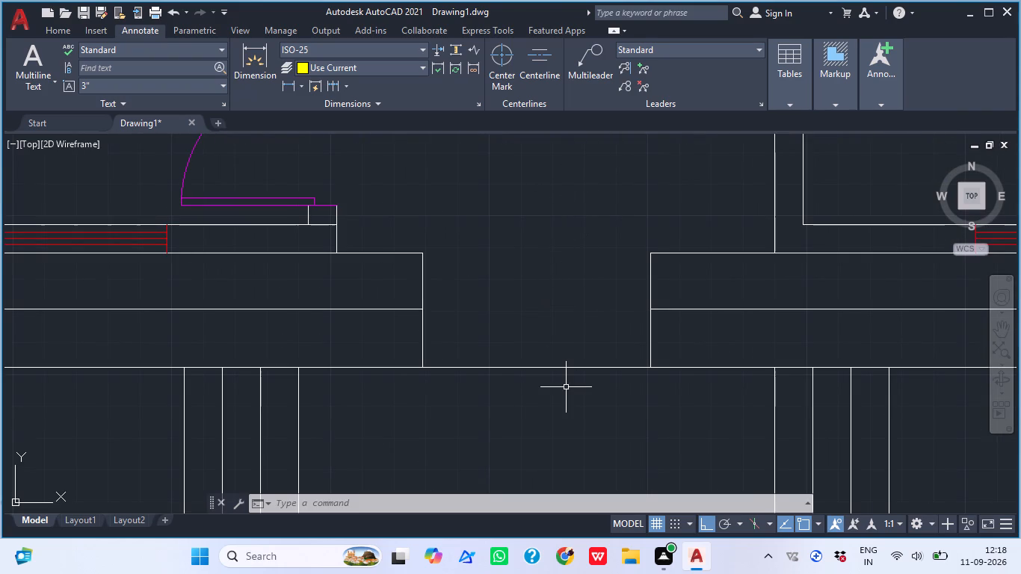
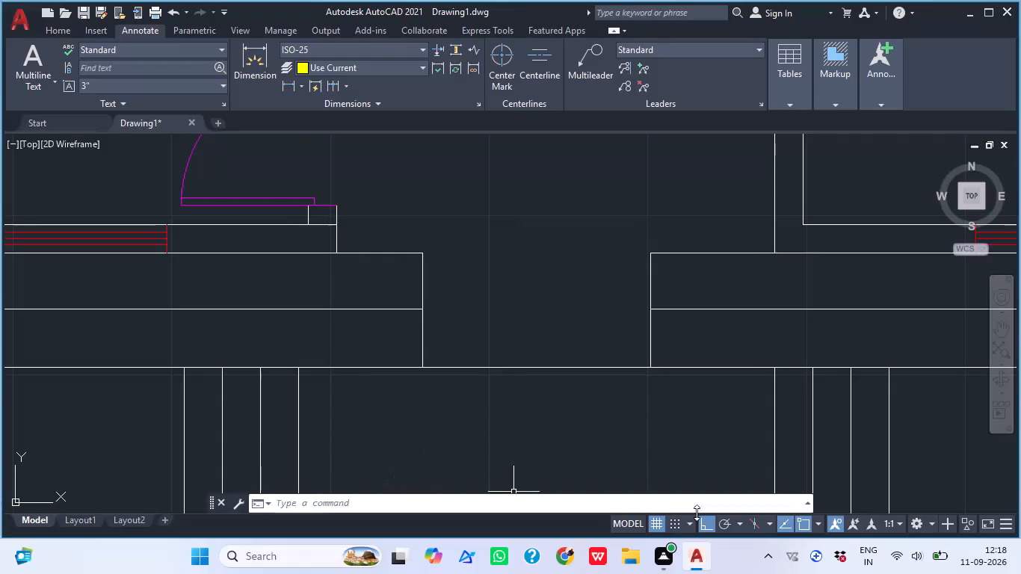
Copy the bedside table with its lamp circles about 6'-6" south, to the other side of the east bedroom's bed.
scroll(334, 213, "down", 2)
middle_click_drag(444, 286, 345, 451)
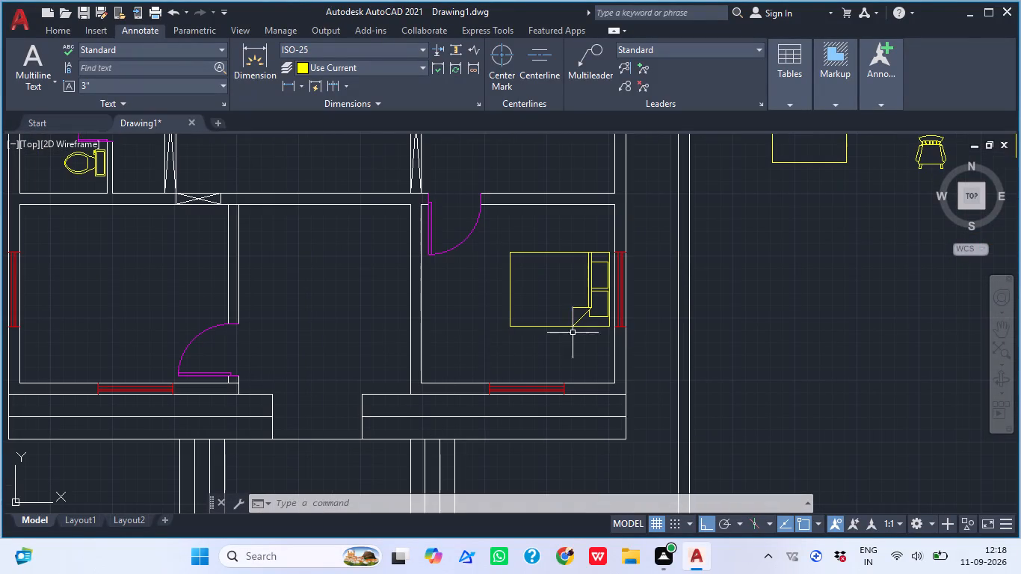
scroll(610, 330, "down", 2)
middle_click_drag(594, 256, 587, 309)
scroll(645, 229, "up", 2)
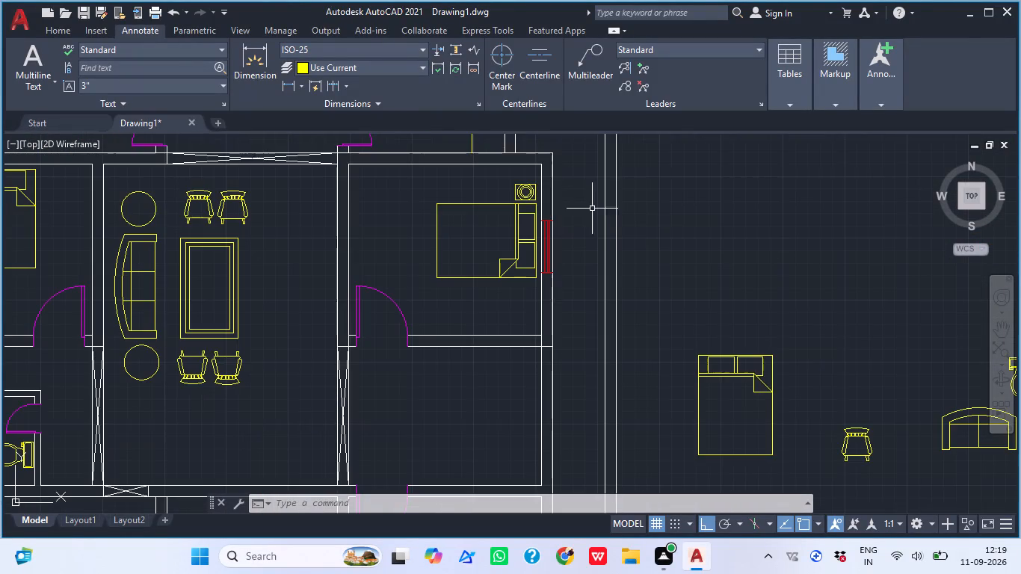
scroll(516, 187, "up", 3)
left_click(506, 158)
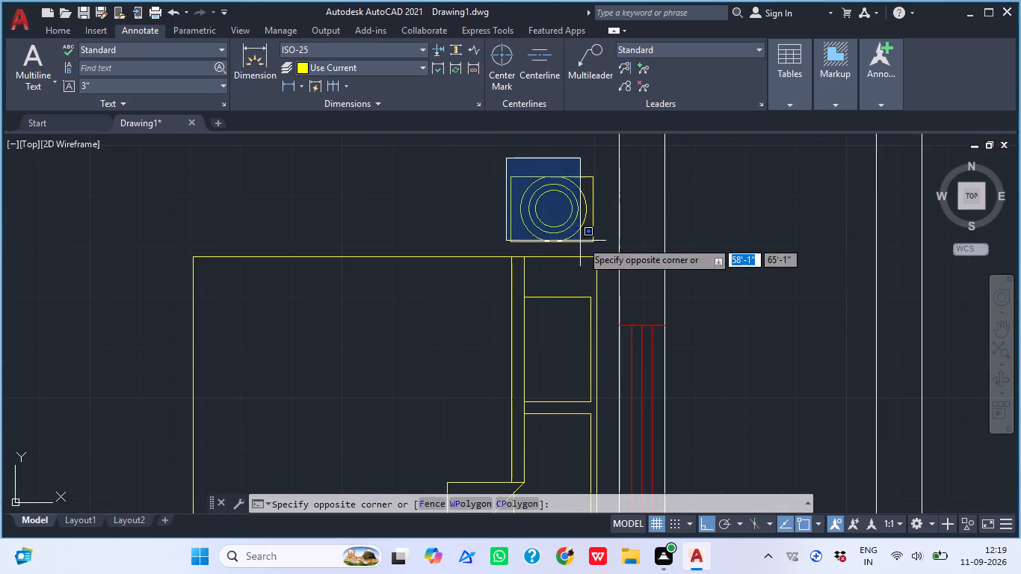
left_click(599, 250)
type("CO")
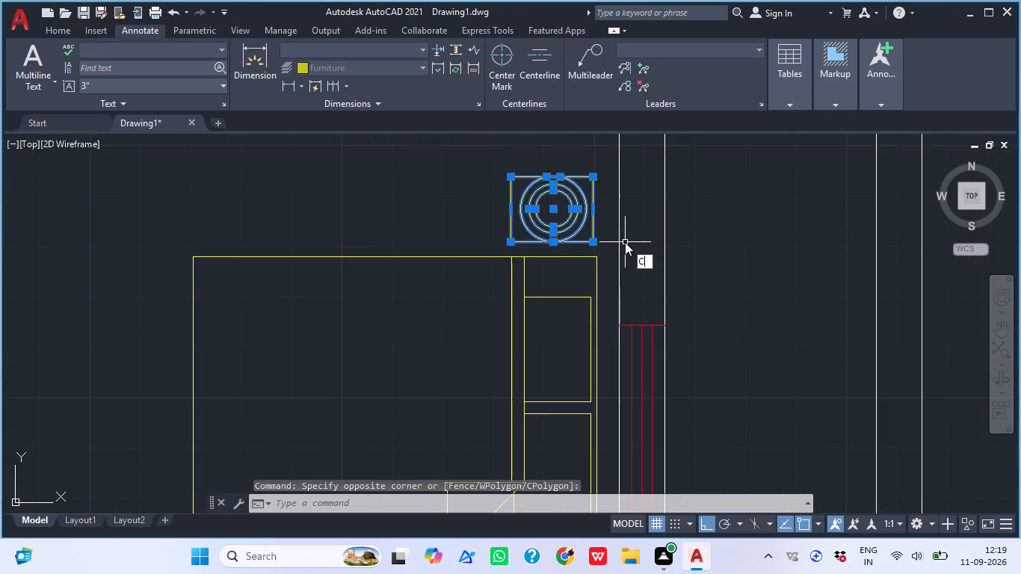
key("space")
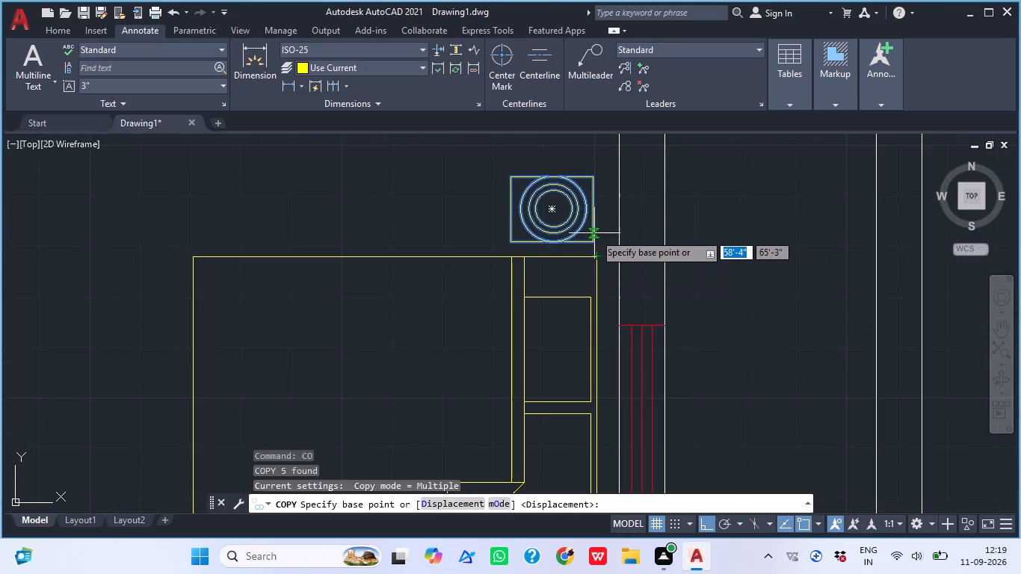
left_click(596, 259)
scroll(583, 205, "down", 4)
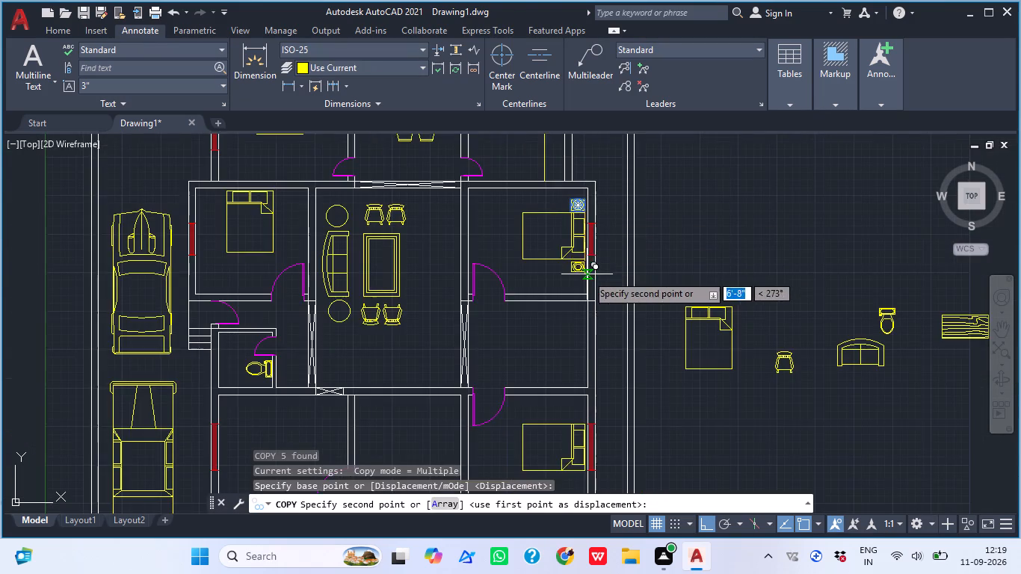
scroll(585, 272, "up", 6)
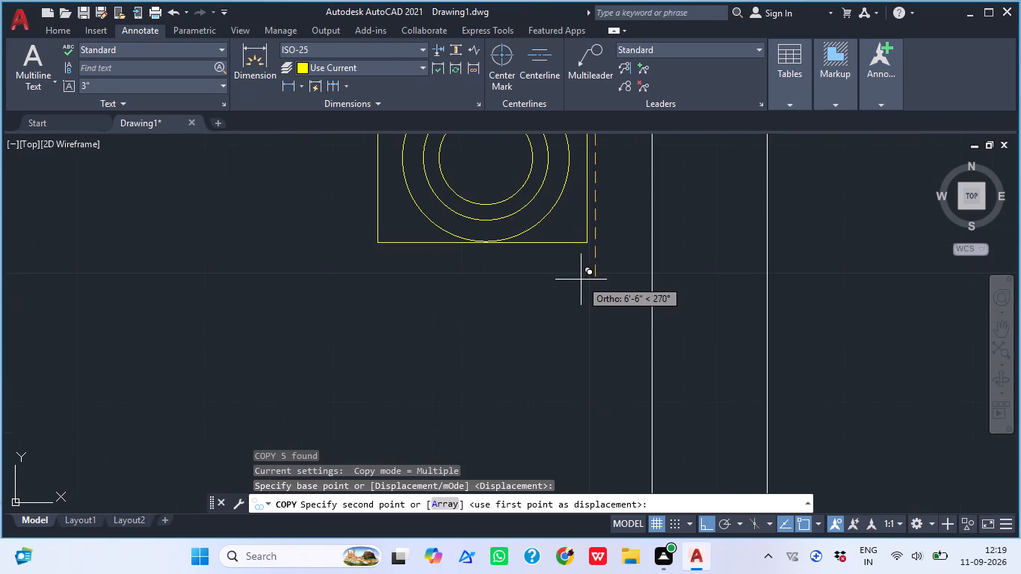
scroll(576, 299, "down", 2)
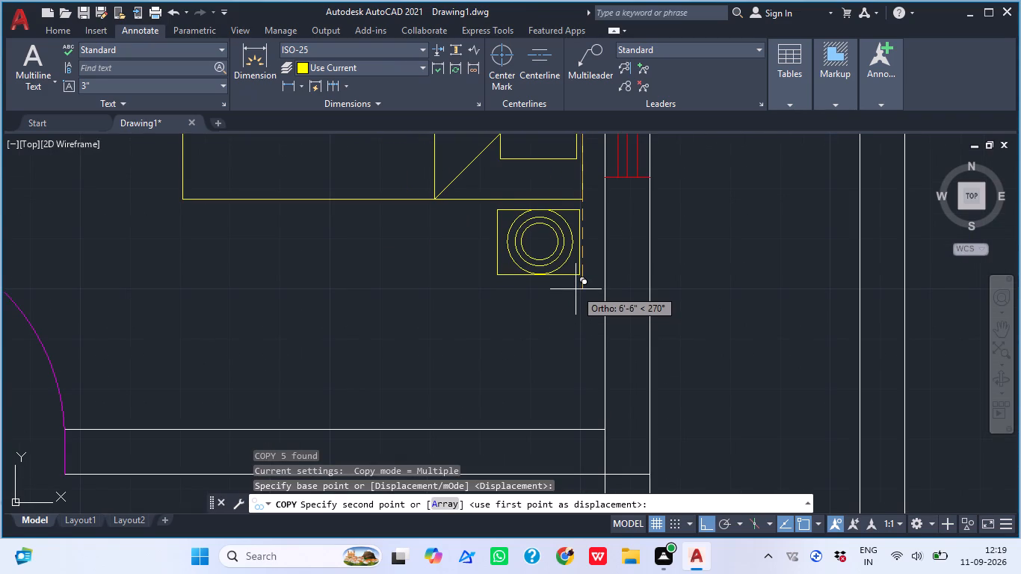
left_click(576, 289)
key("Escape")
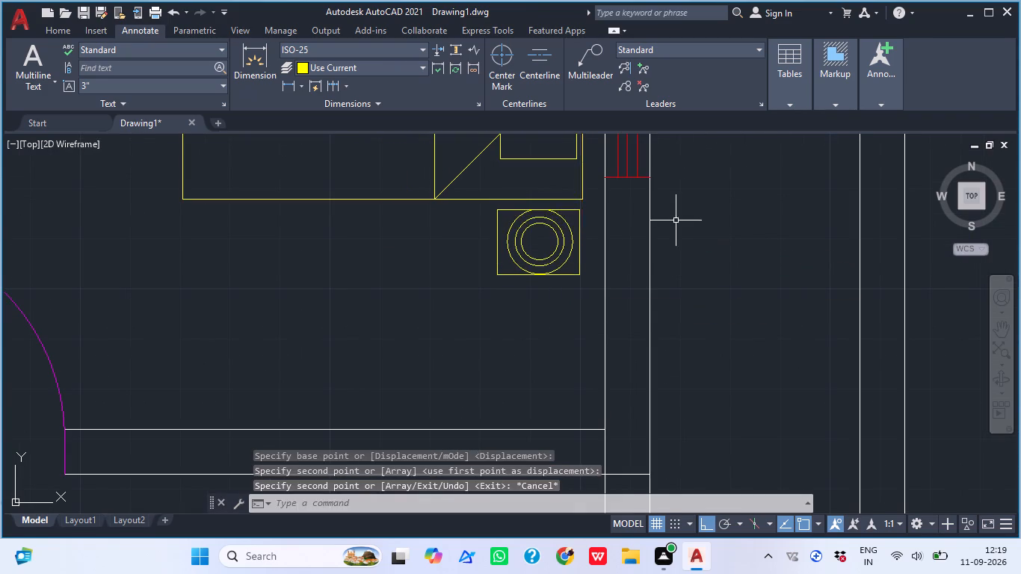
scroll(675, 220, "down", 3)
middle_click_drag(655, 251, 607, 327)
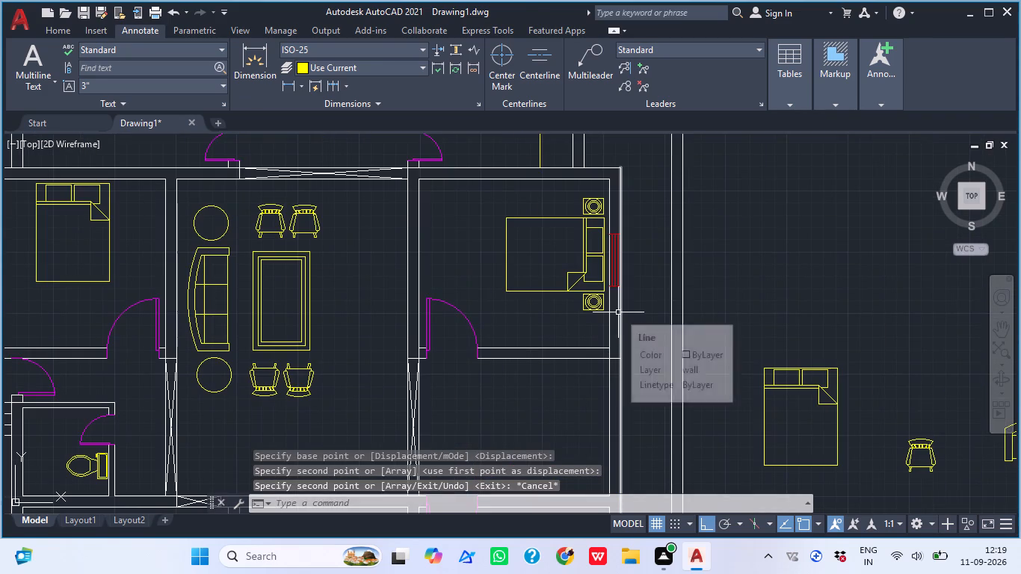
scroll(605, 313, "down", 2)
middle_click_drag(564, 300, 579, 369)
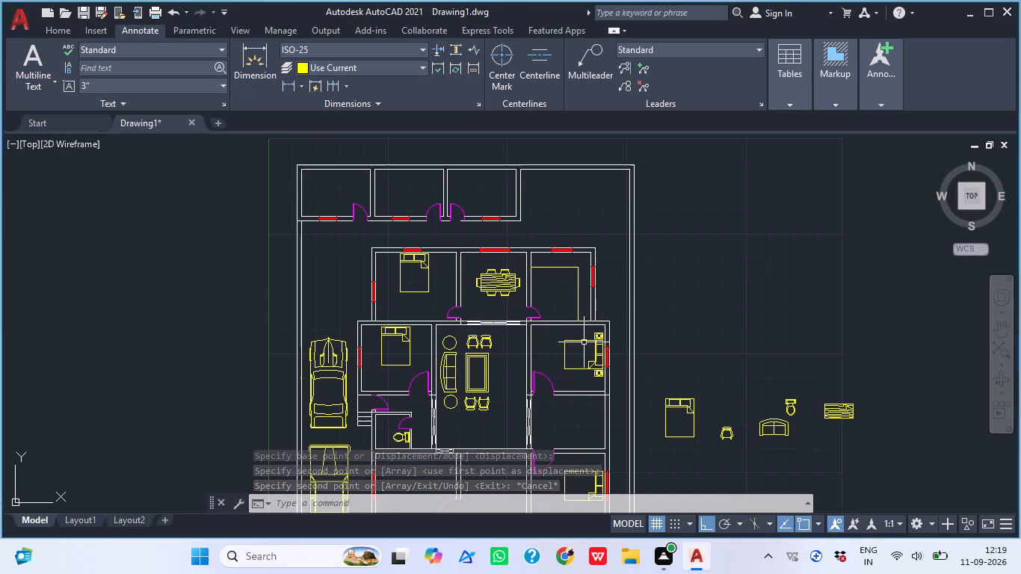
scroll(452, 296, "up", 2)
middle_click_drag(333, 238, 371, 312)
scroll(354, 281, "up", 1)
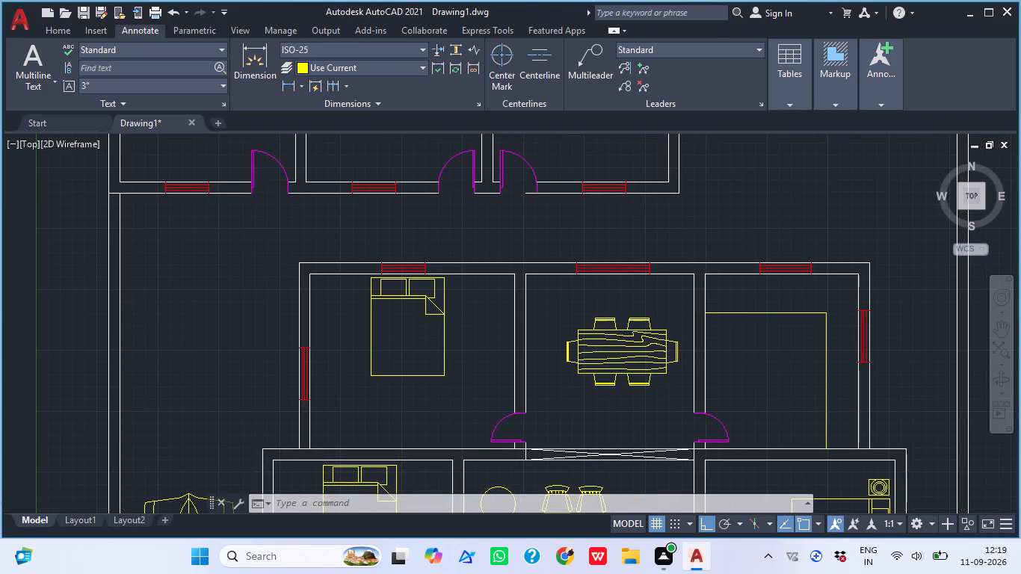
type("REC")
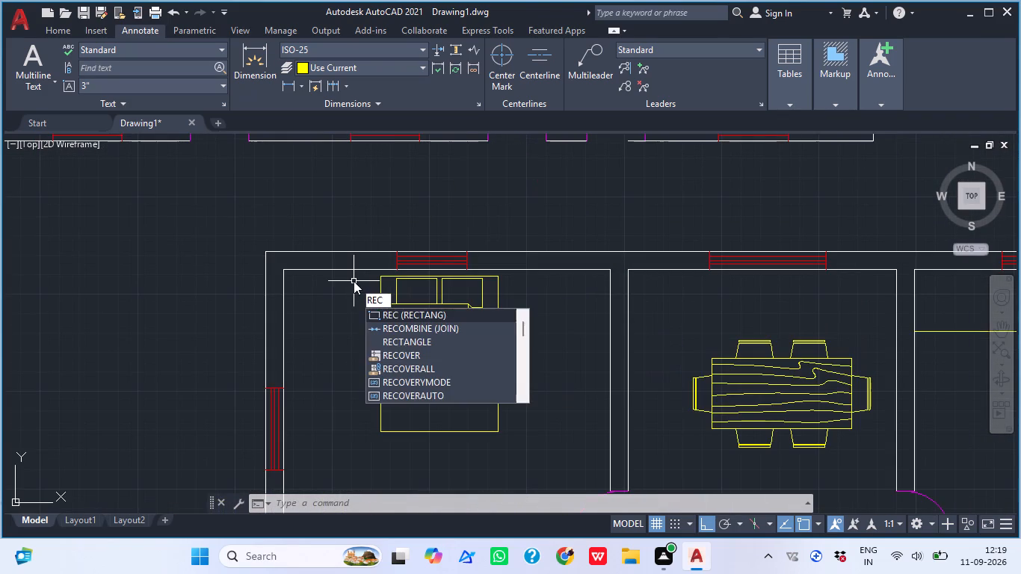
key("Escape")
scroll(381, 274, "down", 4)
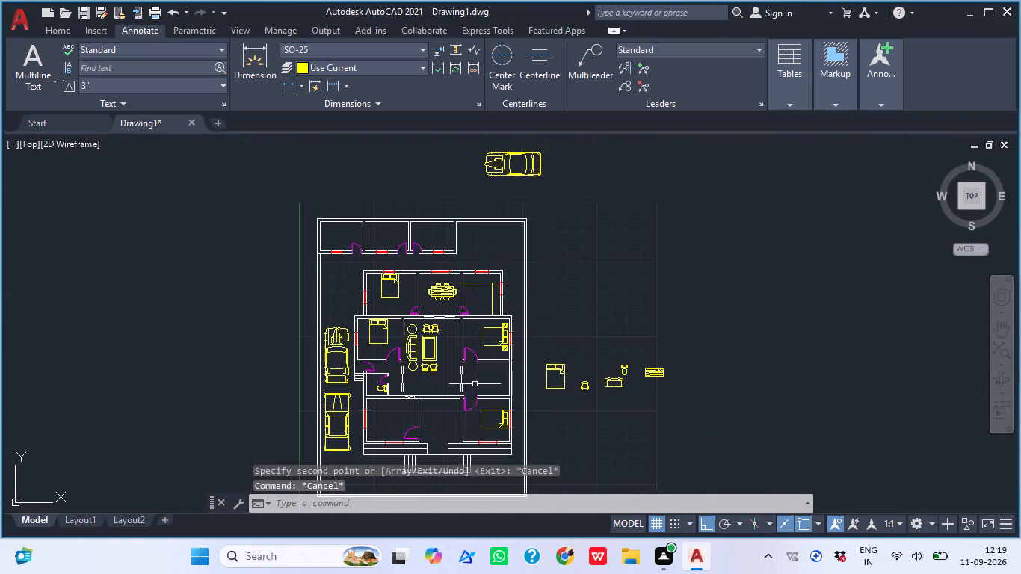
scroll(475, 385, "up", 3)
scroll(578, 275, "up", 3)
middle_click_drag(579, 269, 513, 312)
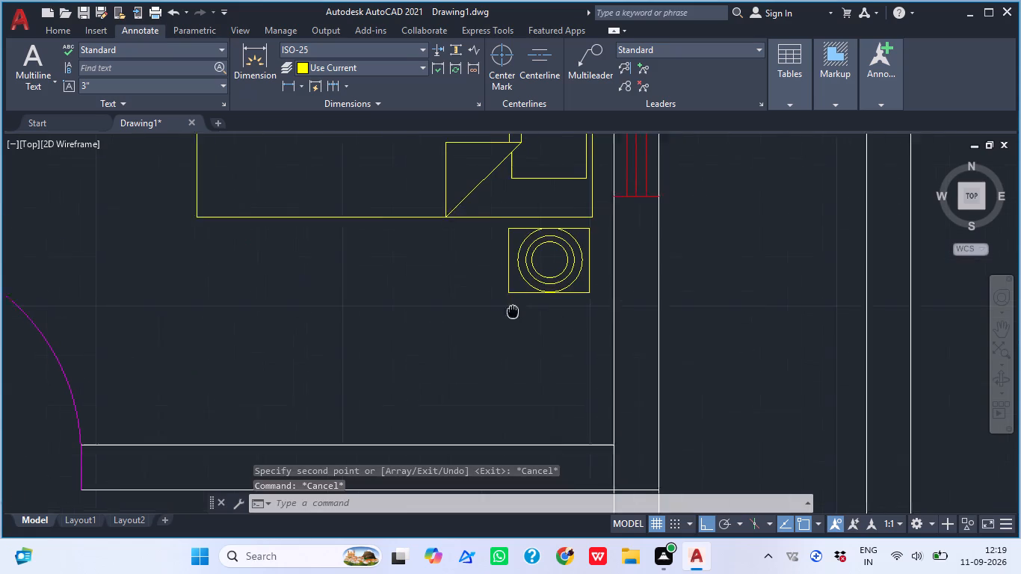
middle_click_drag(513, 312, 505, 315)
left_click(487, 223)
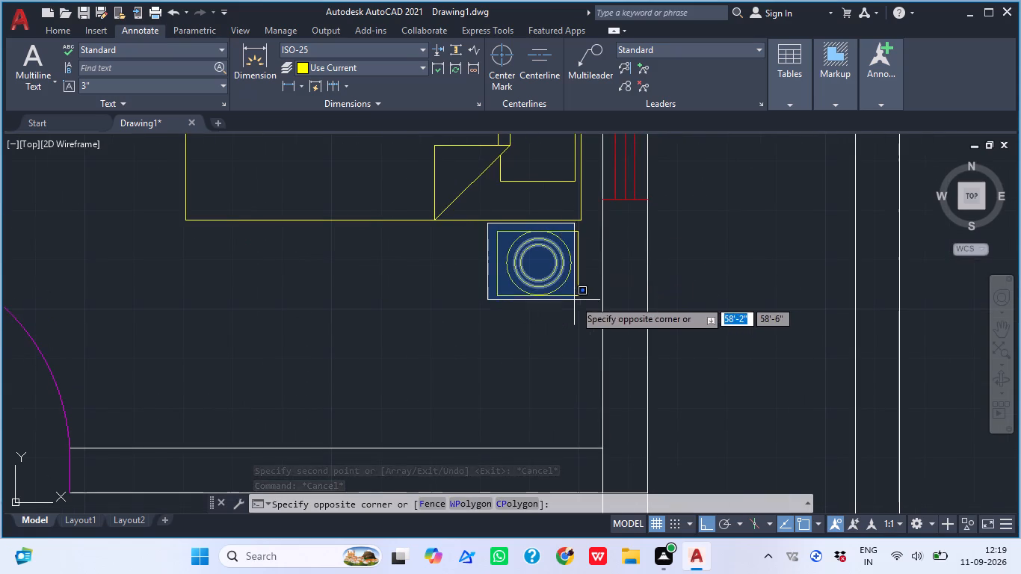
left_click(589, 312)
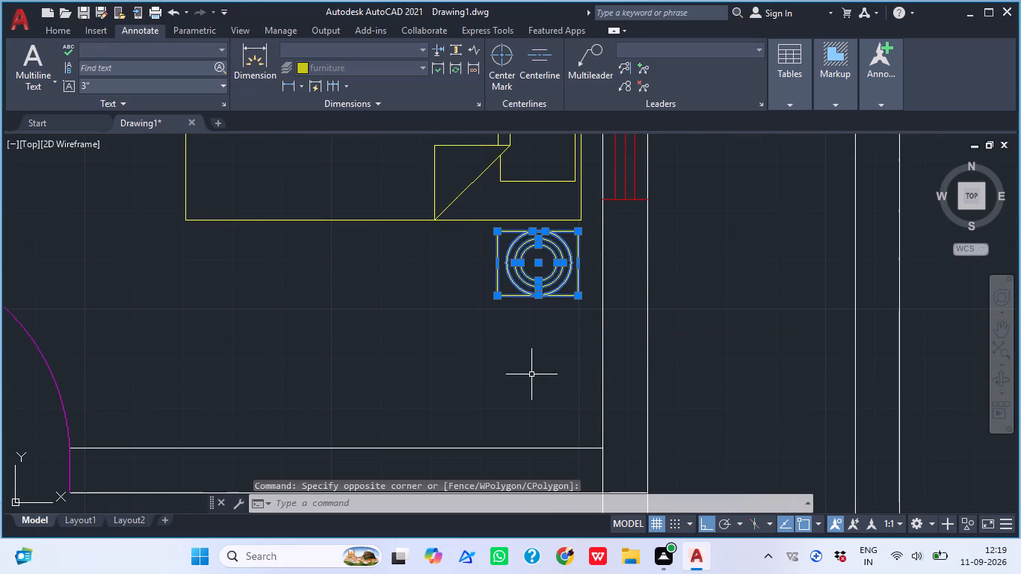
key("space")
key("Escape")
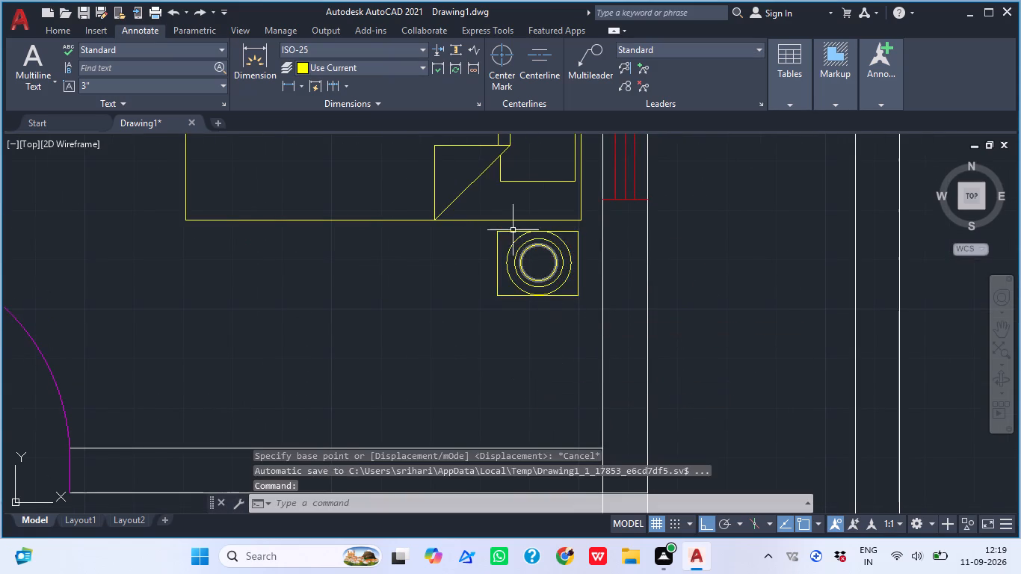
Copy the southern bedside table and lamp, with Ortho off, to both sides of the northwest bedroom's bed head, about 6'-8" apart.
left_click(484, 226)
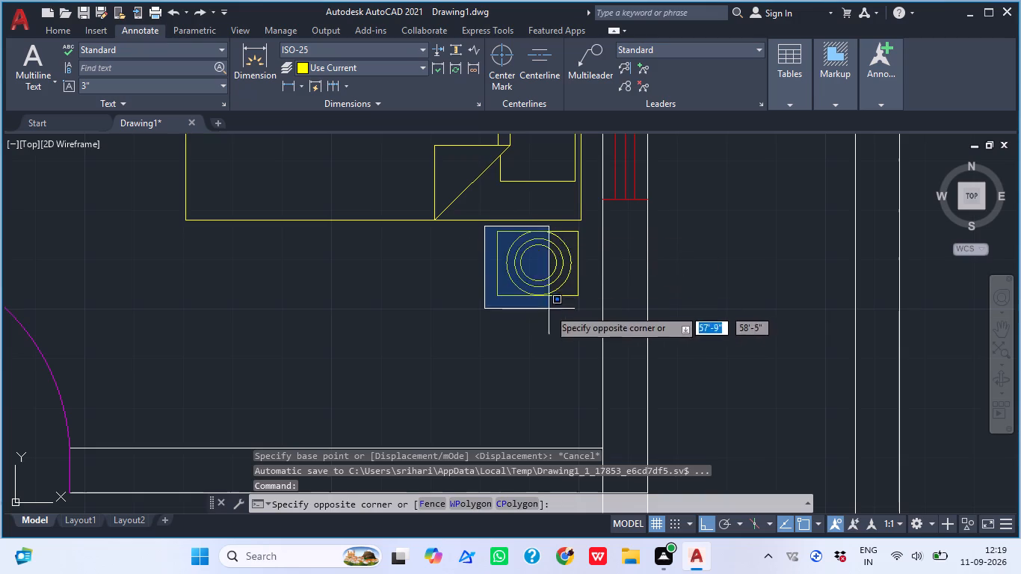
left_click(599, 312)
key("c")
key("o")
key("space")
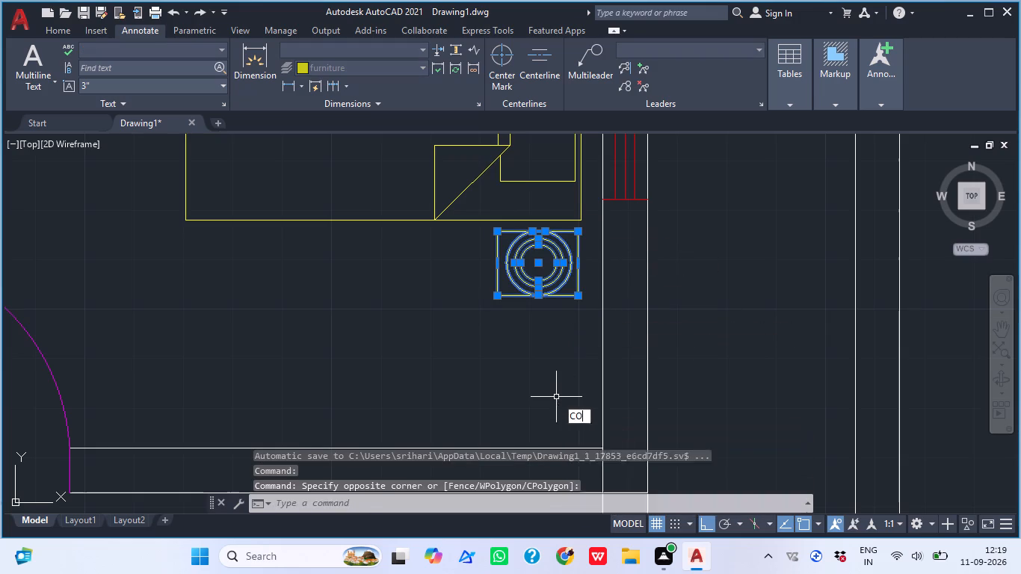
left_click(579, 297)
scroll(590, 315, "down", 5)
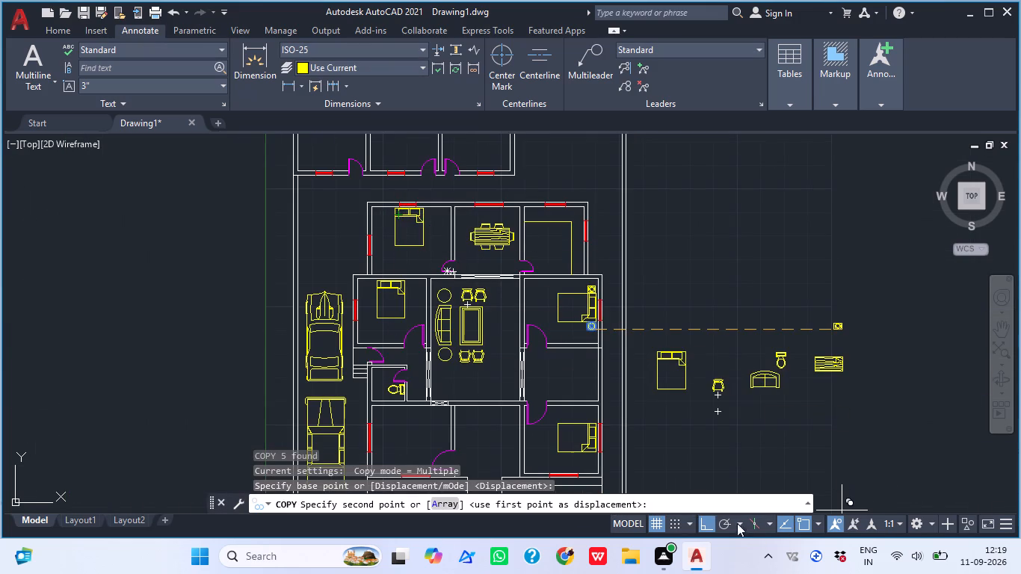
left_click(706, 518)
scroll(393, 216, "up", 2)
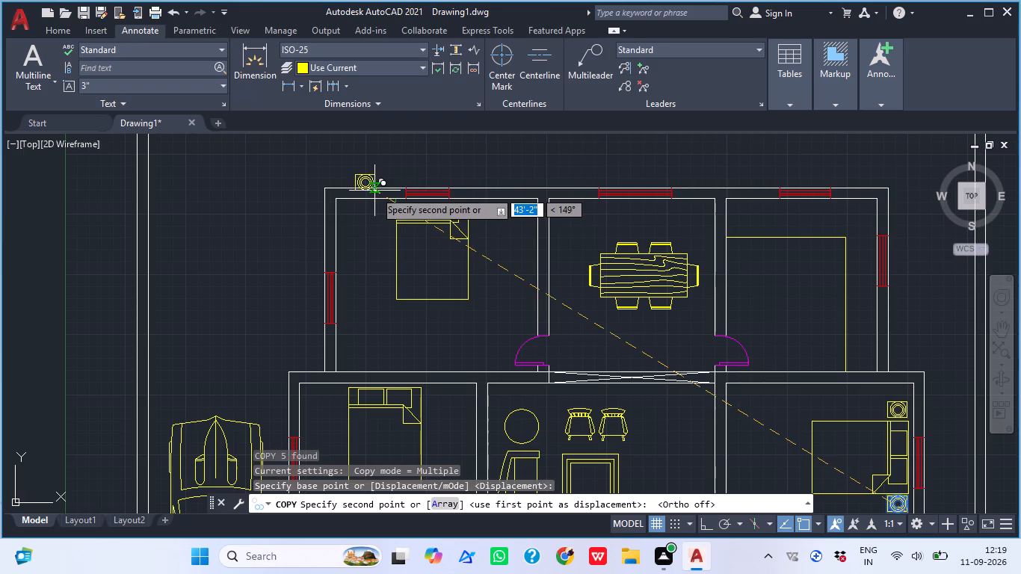
middle_click_drag(383, 219, 365, 313)
scroll(363, 315, "up", 2)
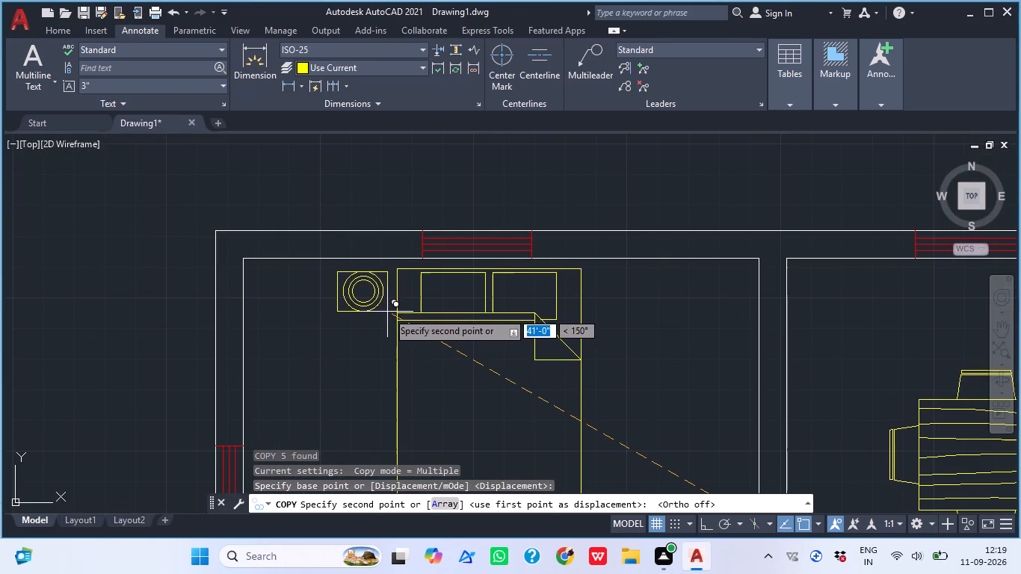
scroll(387, 312, "up", 2)
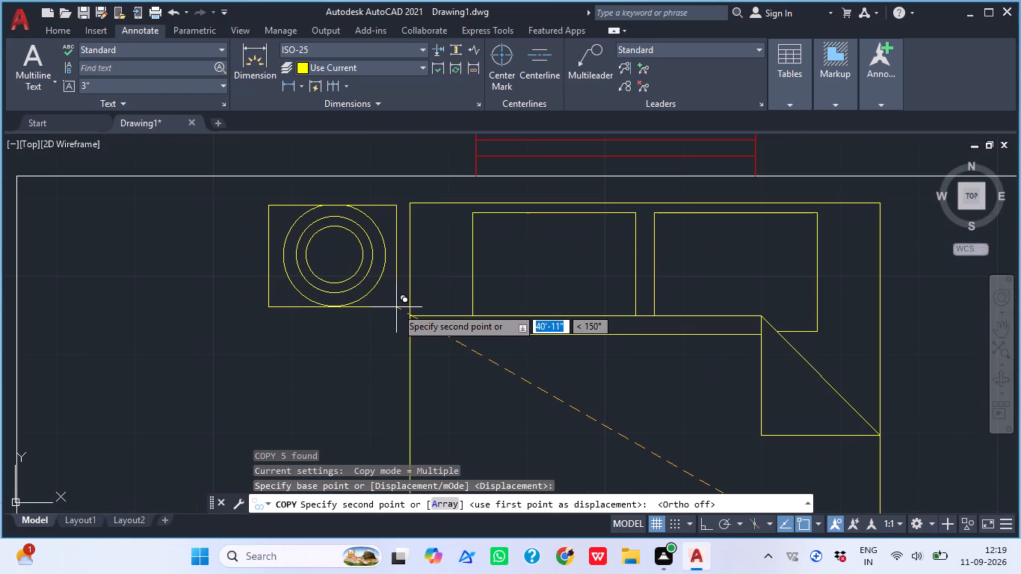
left_click(396, 307)
middle_click_drag(653, 310, 419, 315)
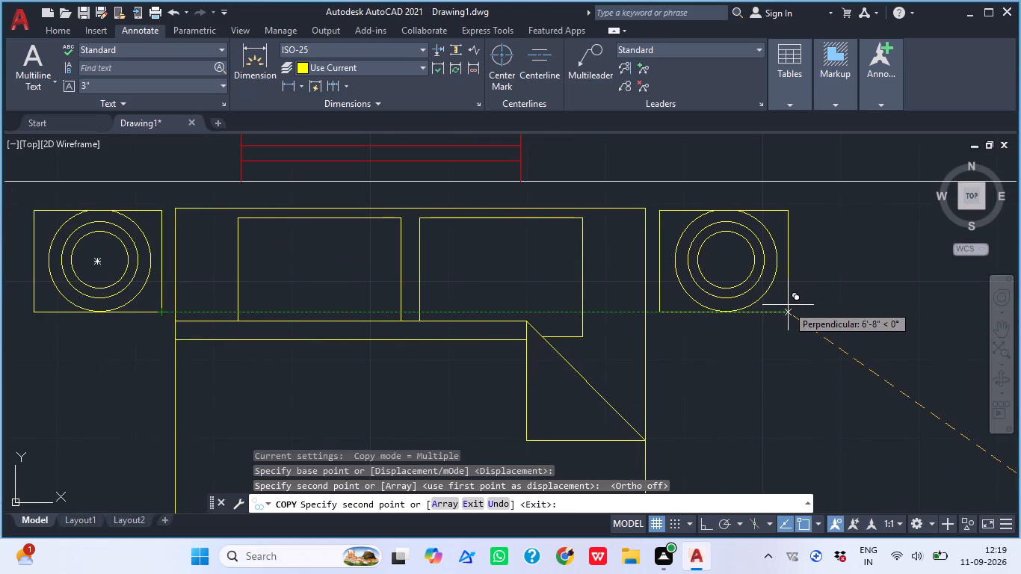
left_click(788, 305)
Place copies of the bedside table and lamp on the east and west sides of the west bedroom's bed head.
scroll(770, 302, "down", 5)
middle_click_drag(883, 330, 779, 215)
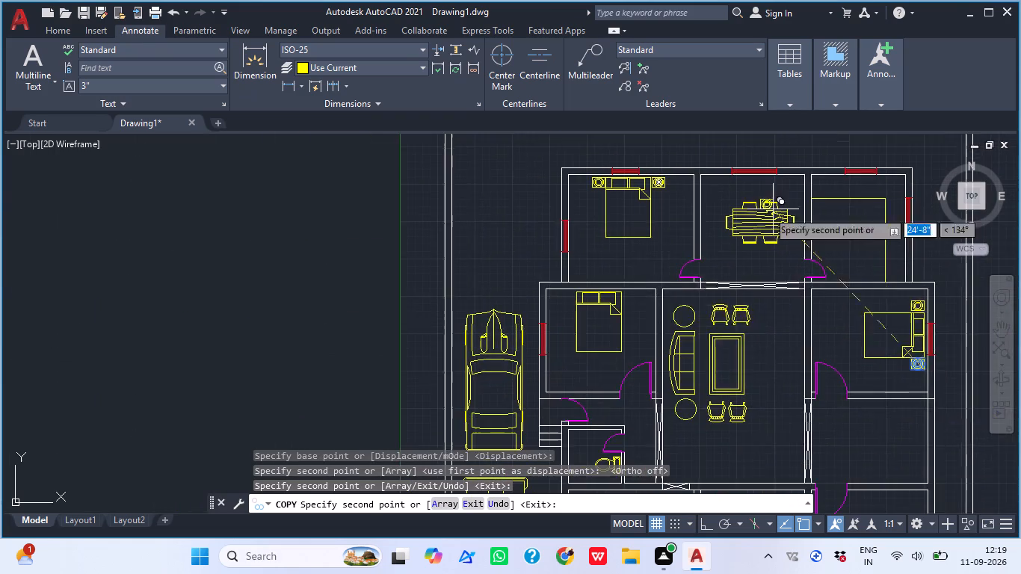
scroll(632, 300, "up", 3)
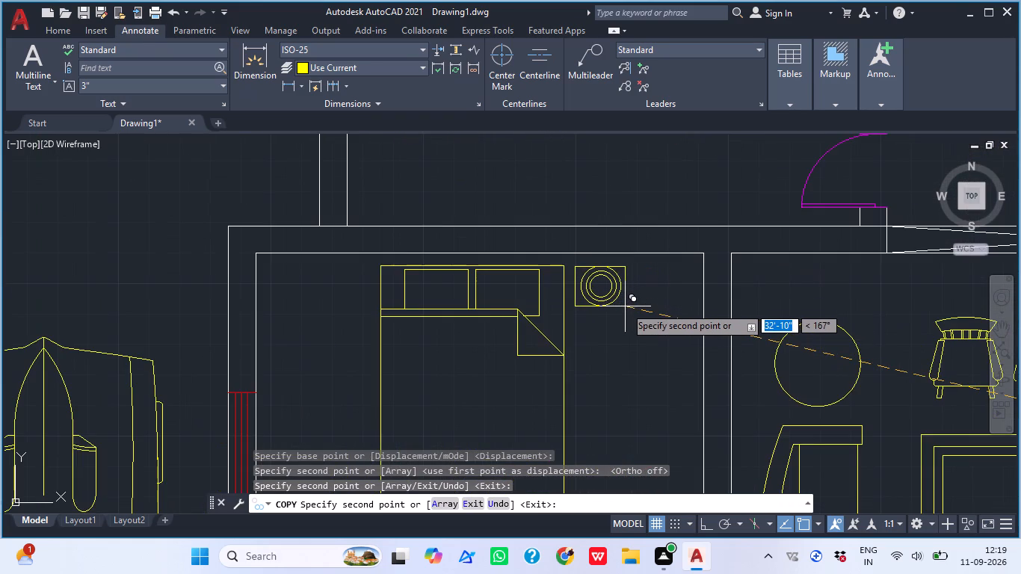
scroll(625, 306, "up", 1)
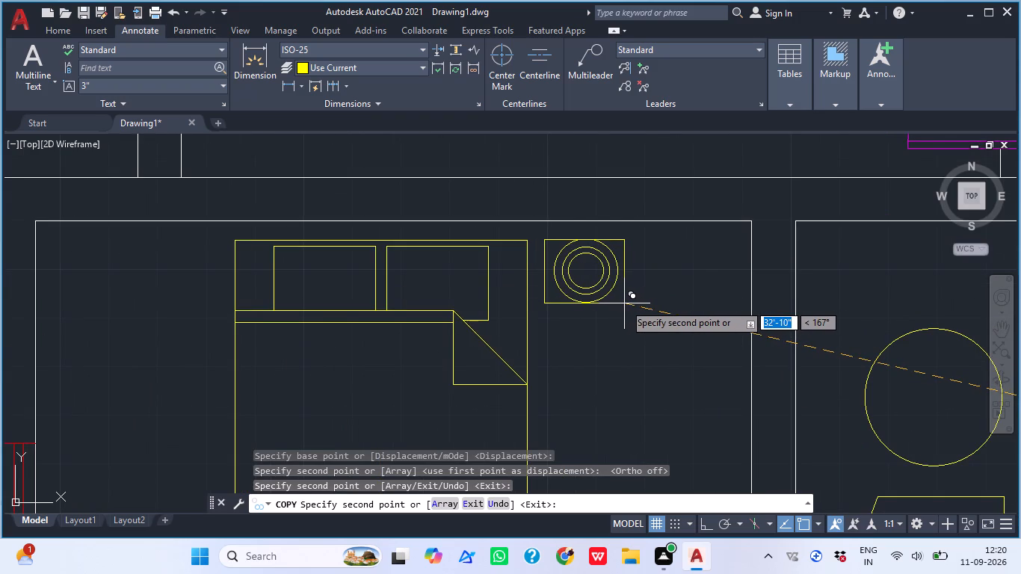
left_click(620, 303)
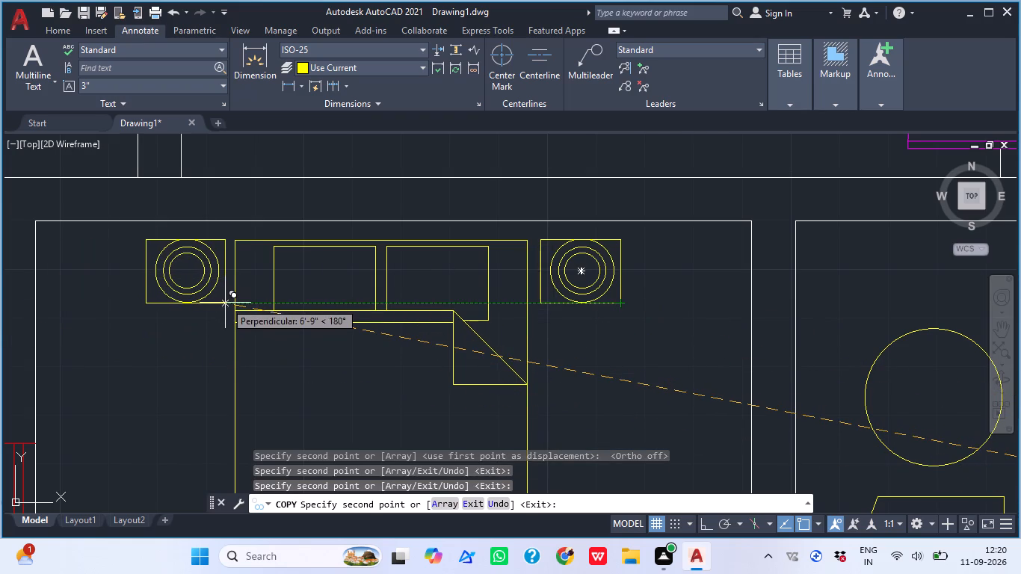
left_click(218, 303)
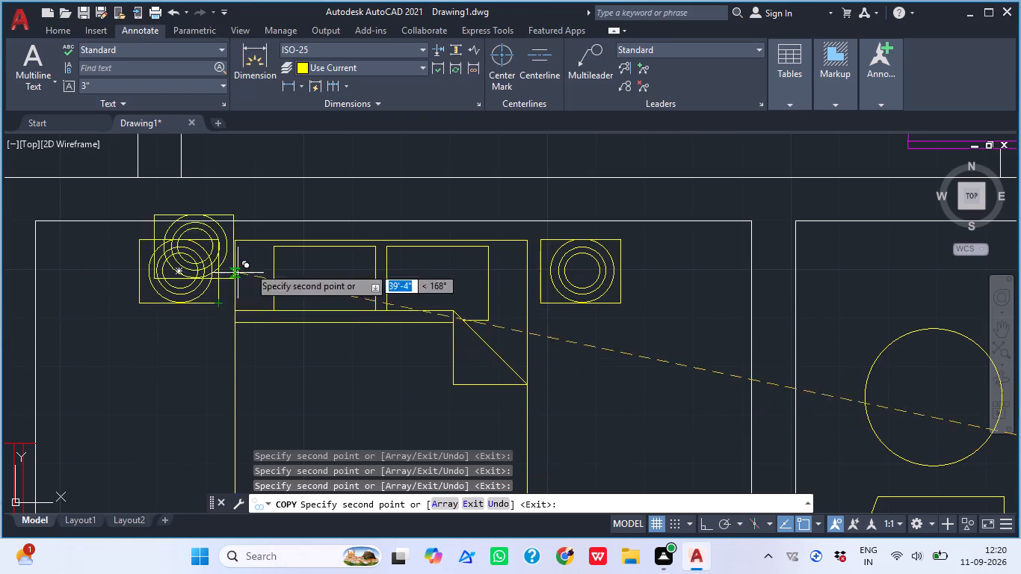
Place copies of the bedside table and lamp north and south of the southeast bedroom's bed, about 16'-6" and 23'-0" from the base point.
scroll(271, 259, "down", 3)
scroll(476, 290, "down", 2)
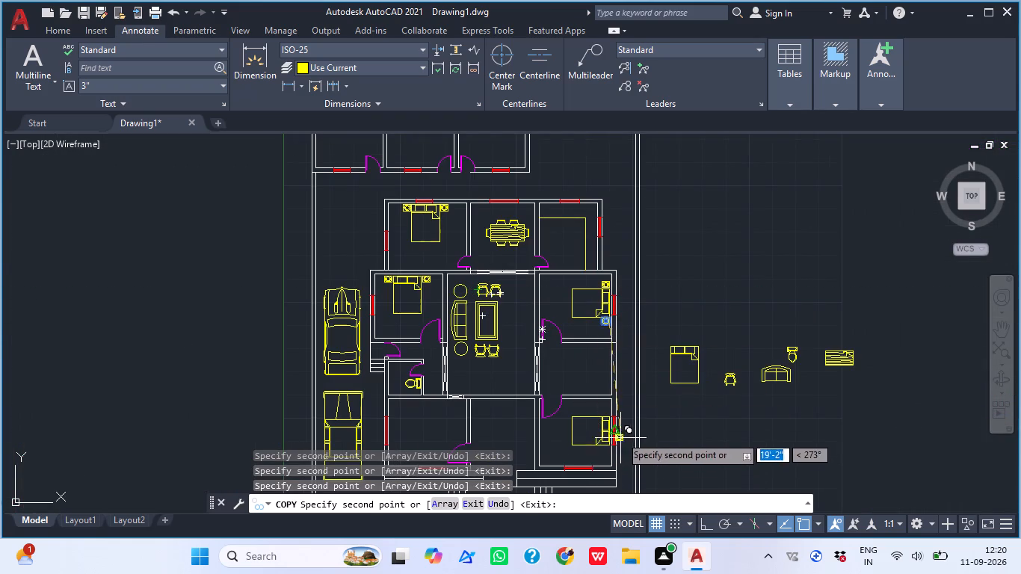
scroll(614, 430, "down", 1)
middle_click_drag(614, 428, 587, 334)
scroll(584, 326, "up", 7)
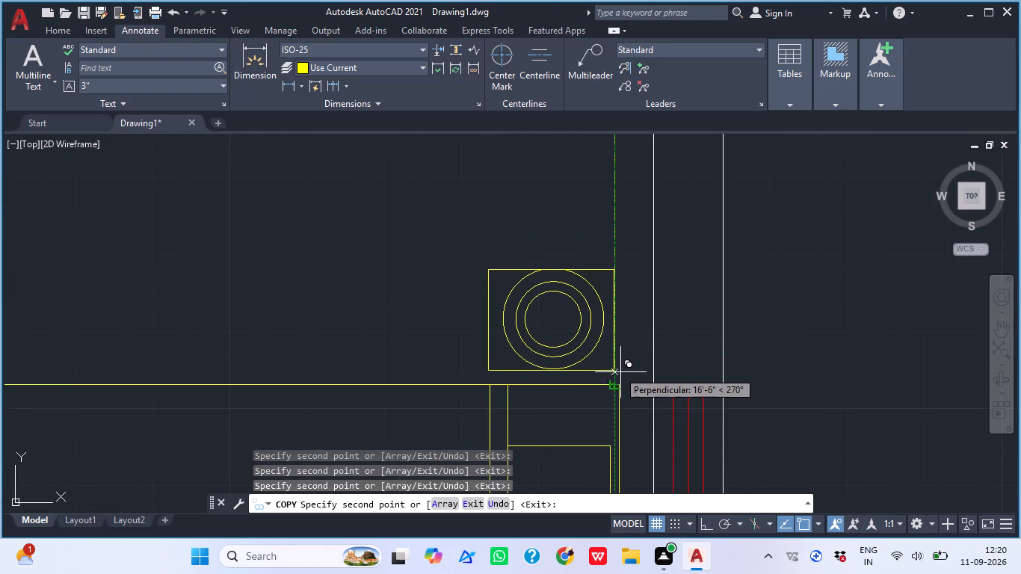
left_click(621, 370)
scroll(603, 277, "down", 4)
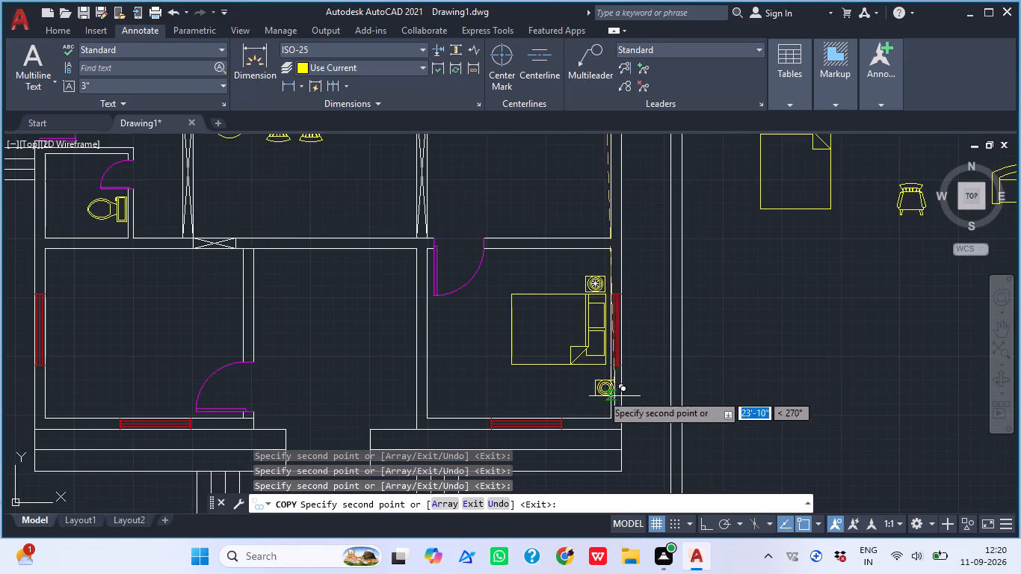
scroll(593, 387, "up", 3)
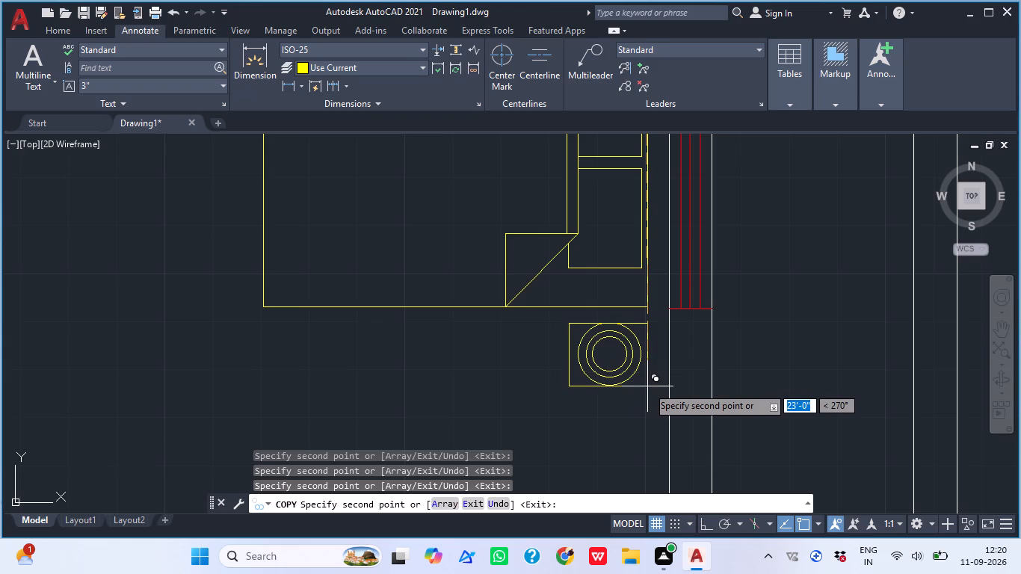
left_click(647, 383)
scroll(658, 365, "down", 3)
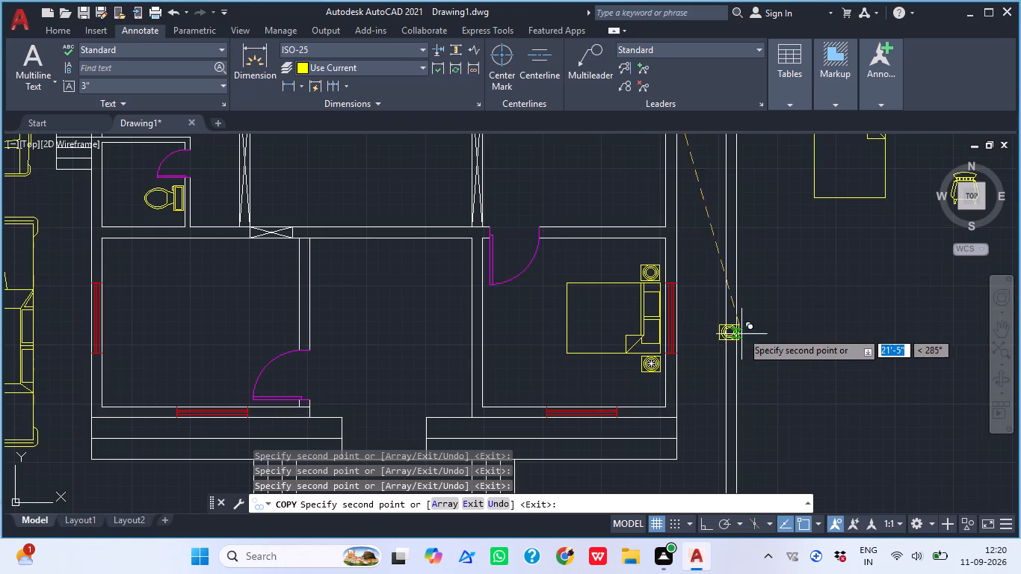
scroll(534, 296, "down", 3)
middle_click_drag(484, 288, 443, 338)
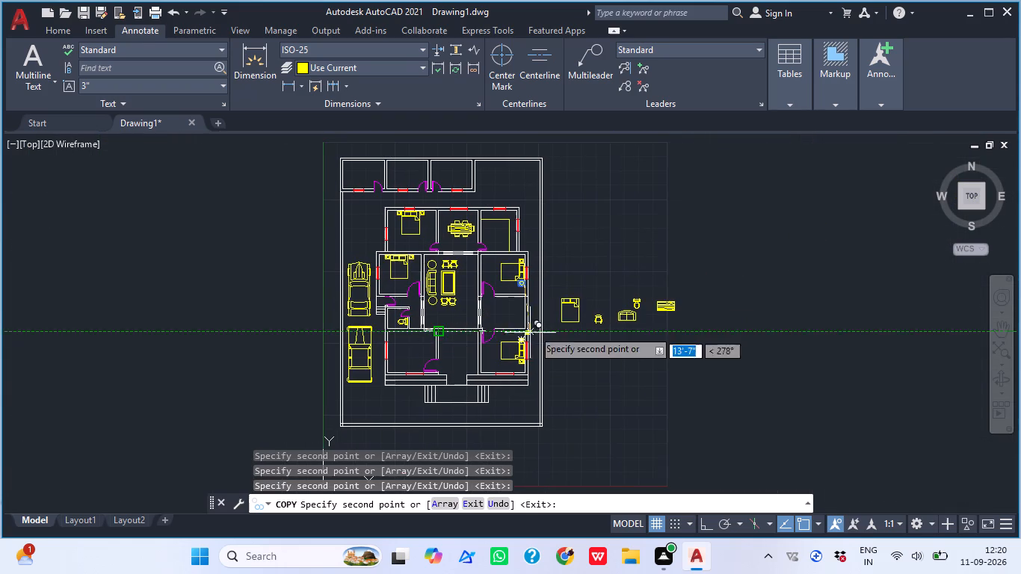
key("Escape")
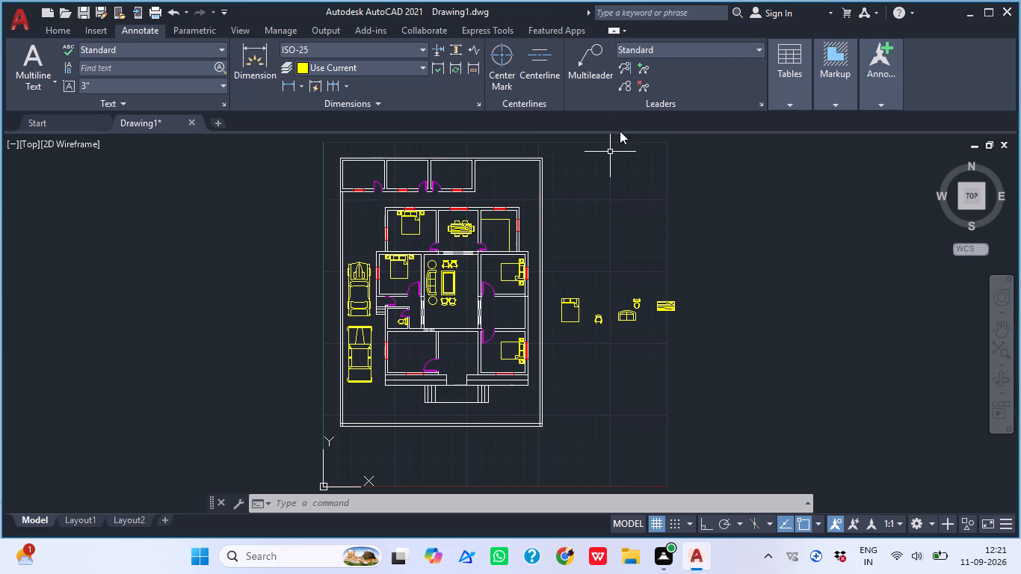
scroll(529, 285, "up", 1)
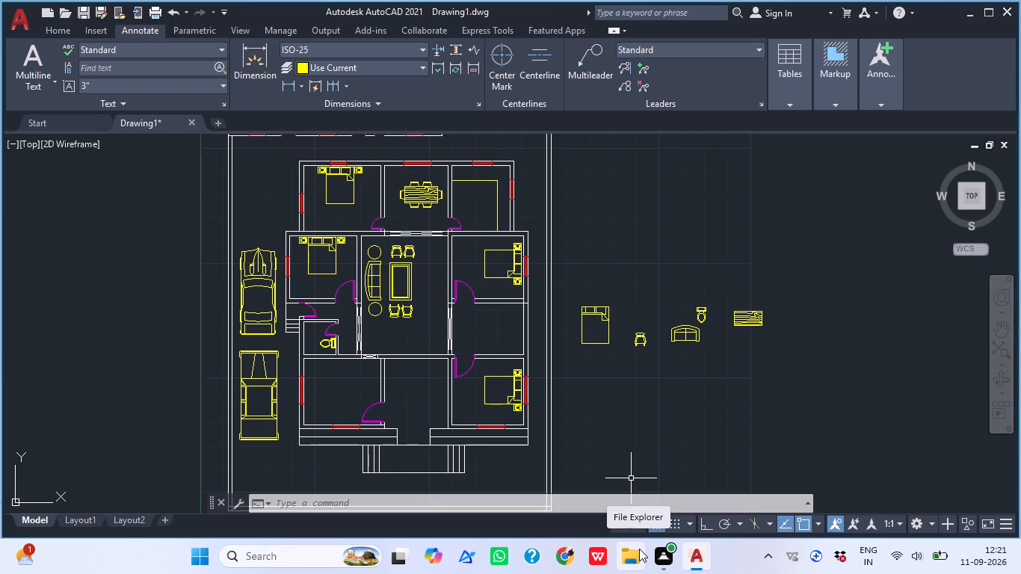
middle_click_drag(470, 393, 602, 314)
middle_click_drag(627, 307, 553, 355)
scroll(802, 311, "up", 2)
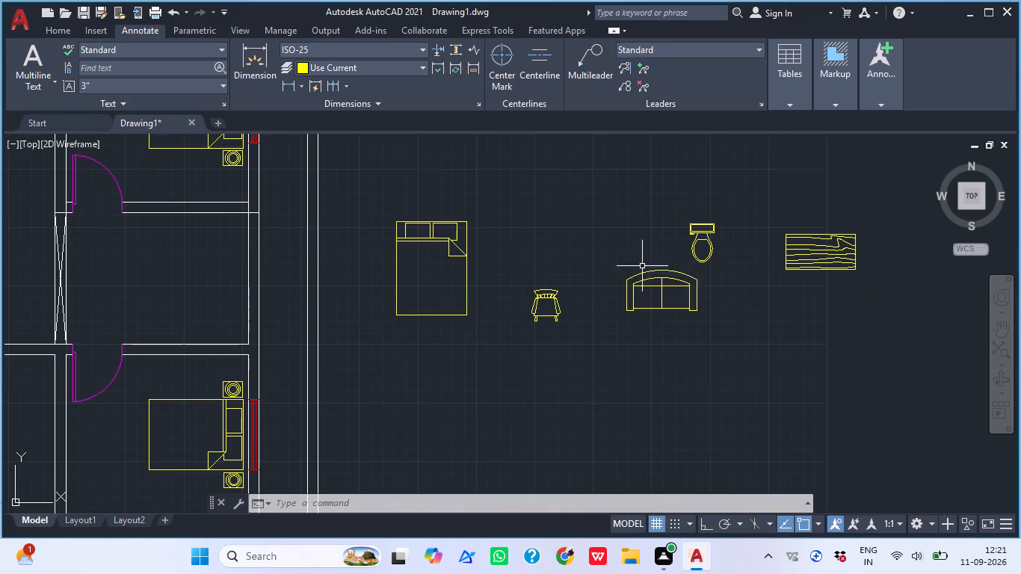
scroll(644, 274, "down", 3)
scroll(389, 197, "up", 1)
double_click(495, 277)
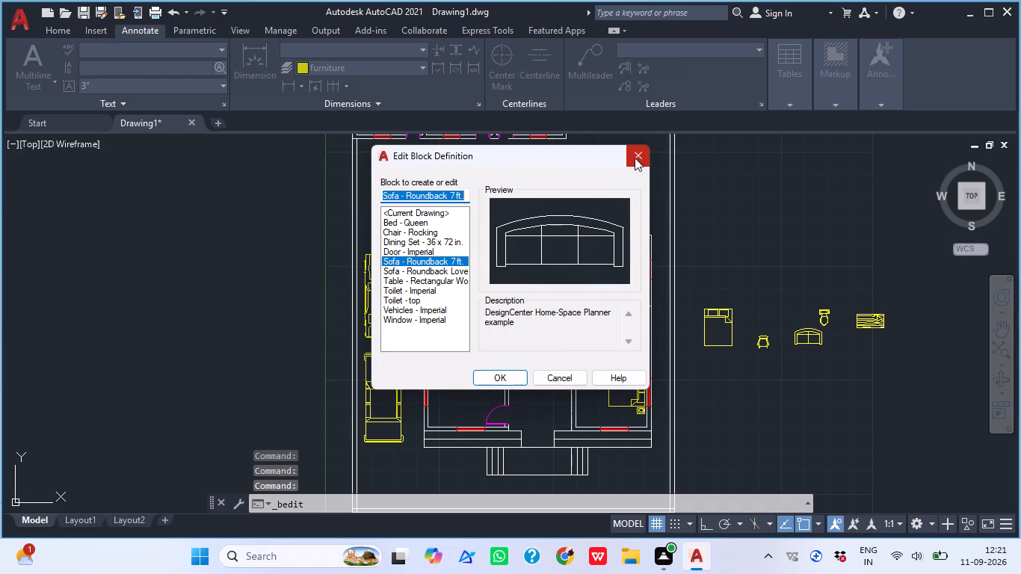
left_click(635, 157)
Copy the three-seat sofa from the central living room into the southwest room, beside its west window.
scroll(529, 272, "up", 2)
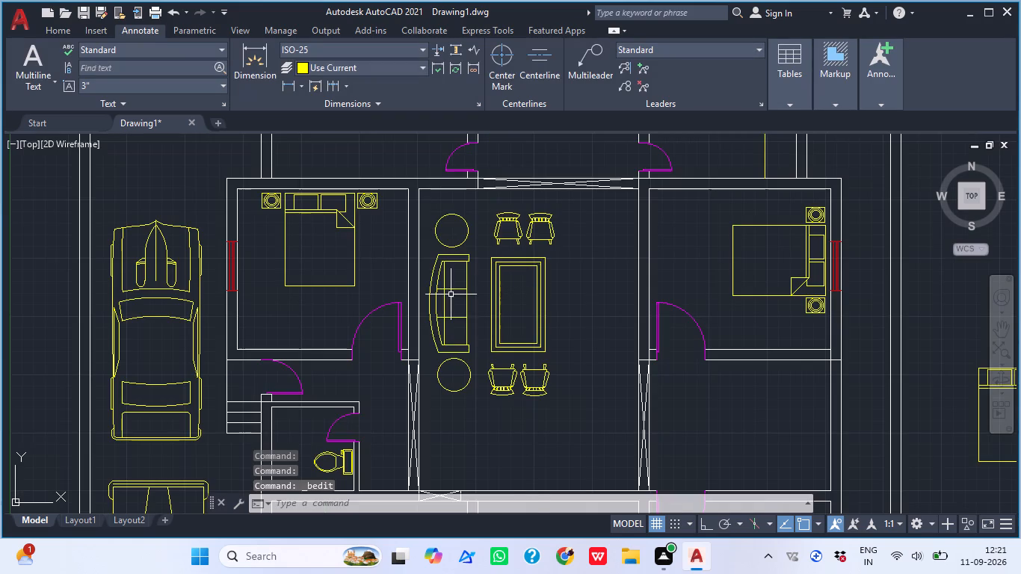
left_click(451, 294)
left_click(437, 291)
key("c")
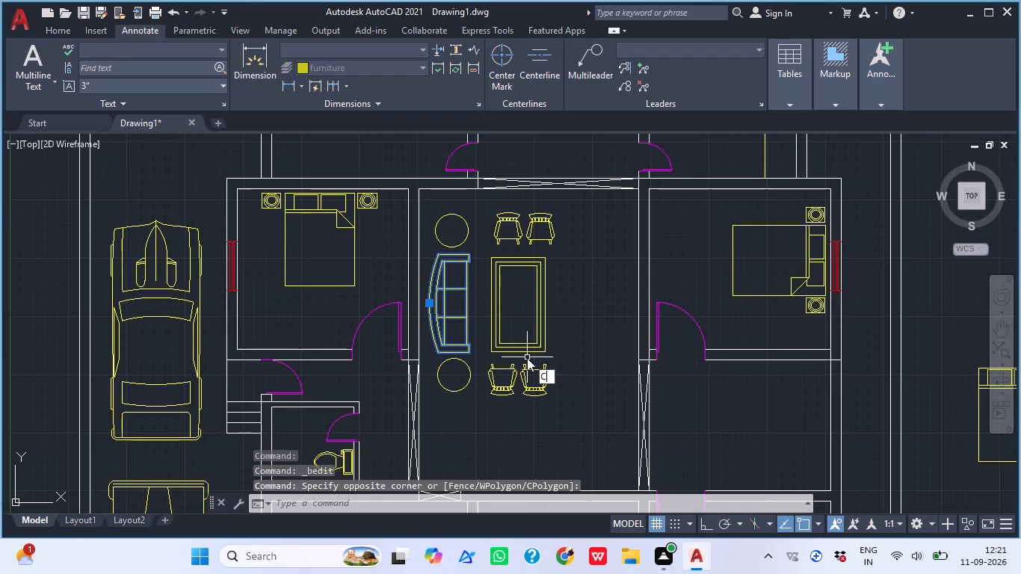
type("O")
key("space")
left_click(462, 320)
scroll(566, 271, "down", 3)
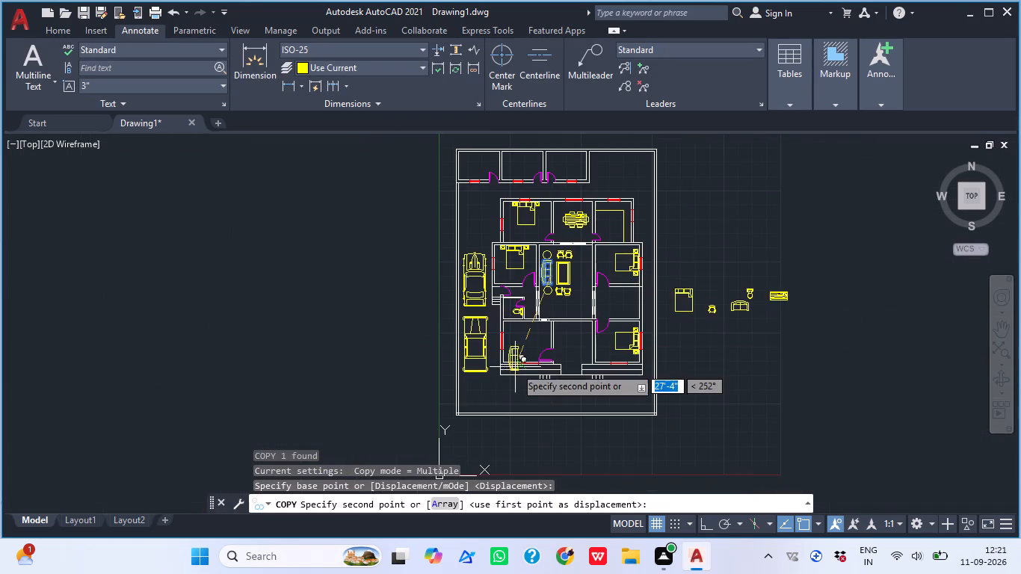
scroll(513, 359, "up", 2)
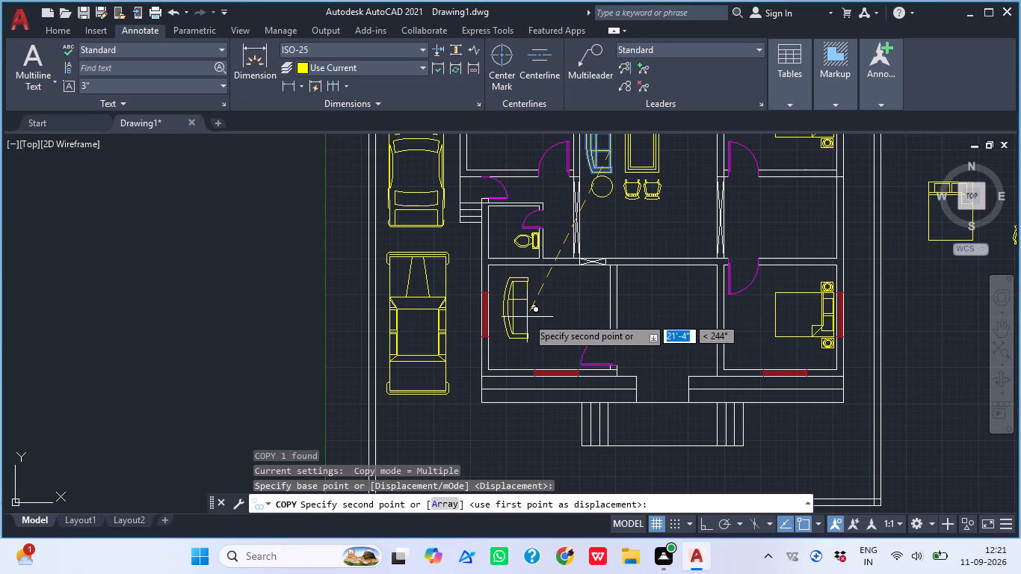
scroll(520, 322, "up", 1)
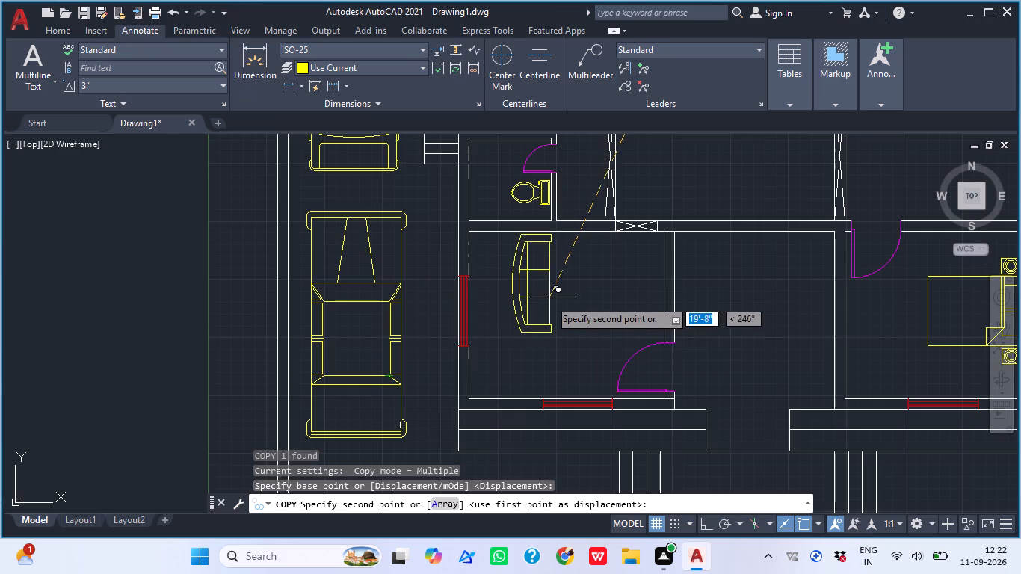
left_click(514, 354)
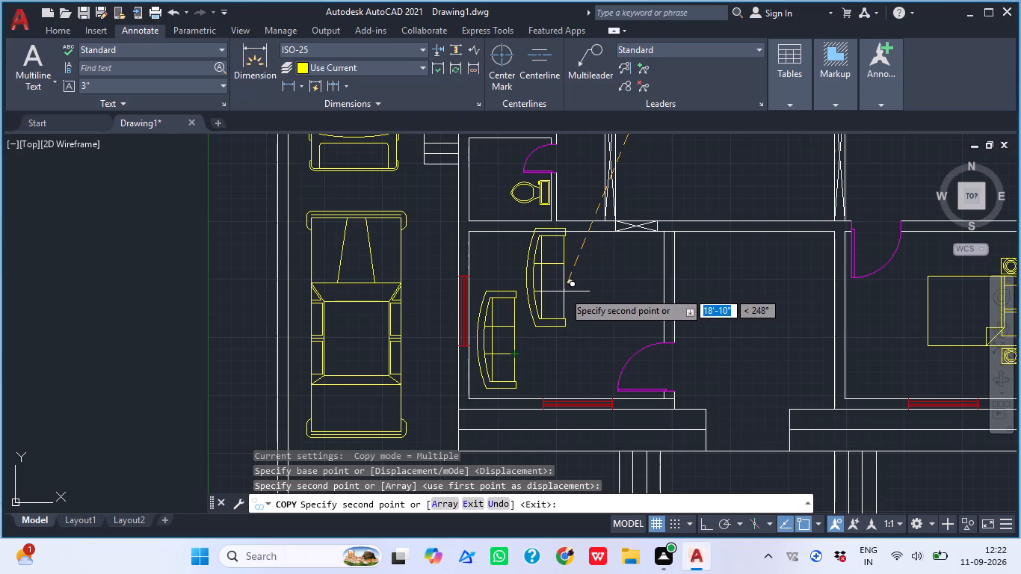
key("Escape")
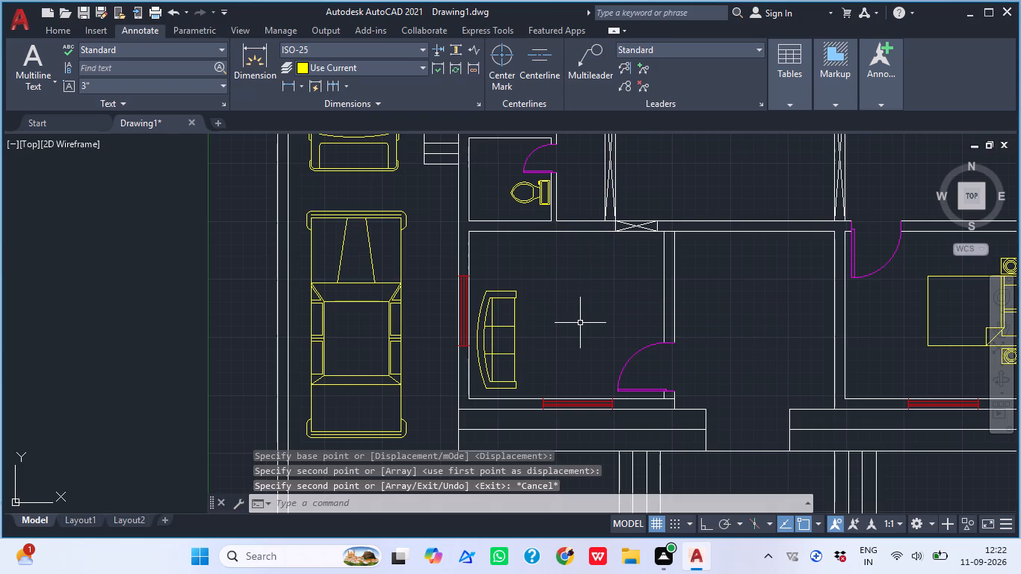
Draw a round table east of the copied sofa as two concentric circles with radii of about 2'-9" and 10".
type("C")
key("space")
left_click(562, 322)
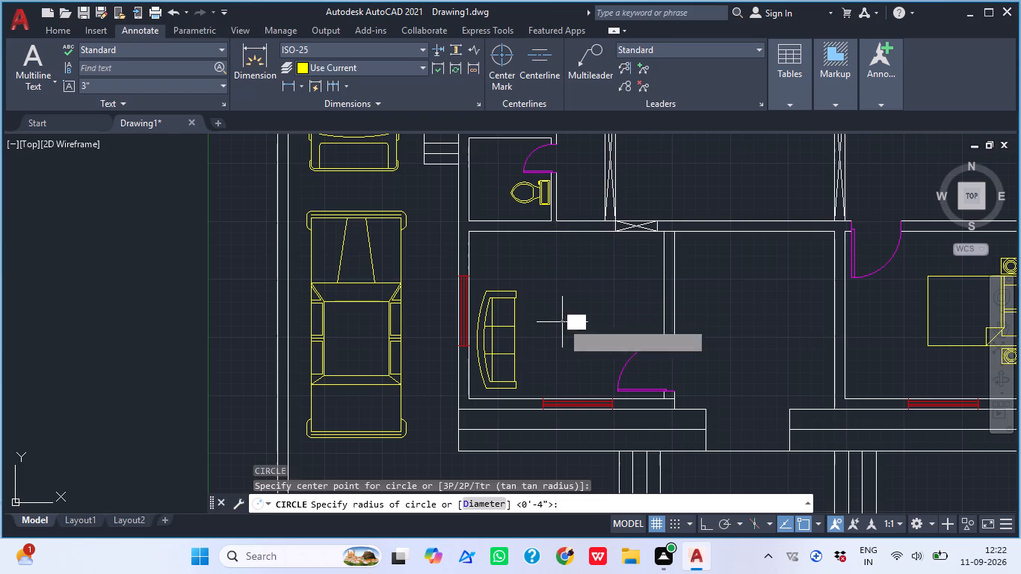
left_click(580, 357)
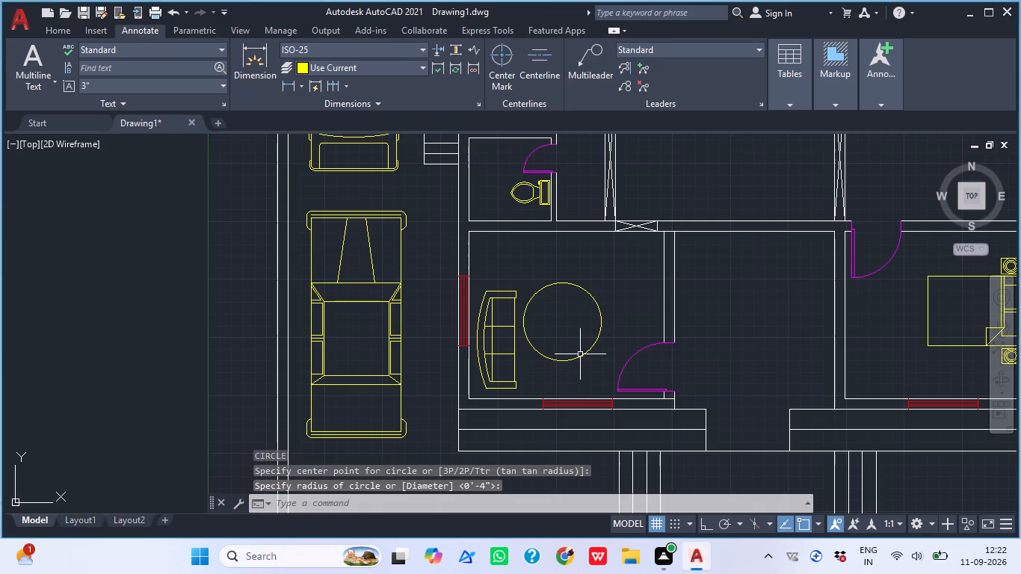
type("C")
key("space")
scroll(570, 302, "up", 1)
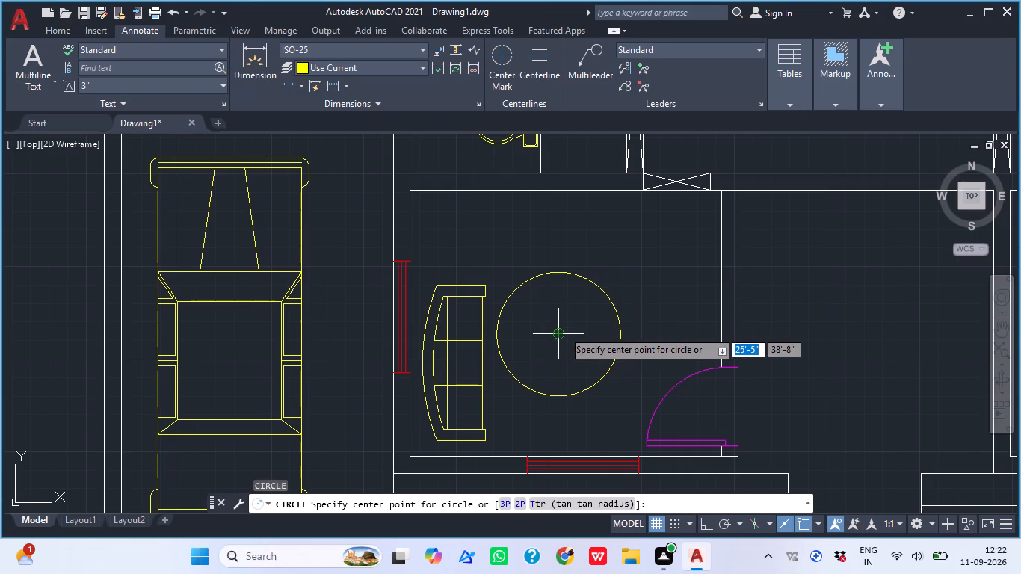
left_click(563, 330)
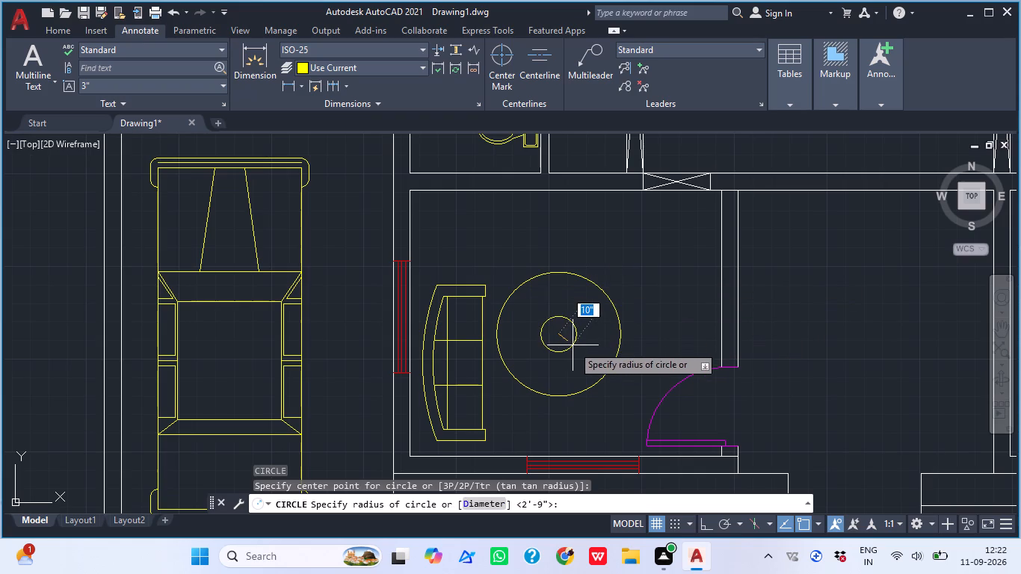
left_click(573, 345)
key("Escape")
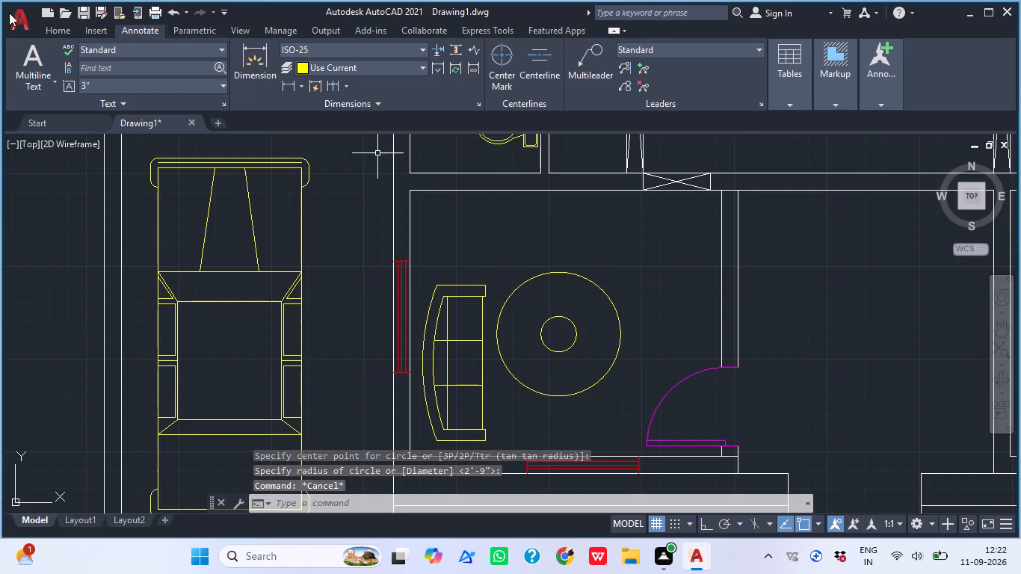
Draw two opposing three-point arcs from the table's centre through the outer circle's north quadrant, ending just outside the circle.
left_click(58, 29)
left_click(126, 57)
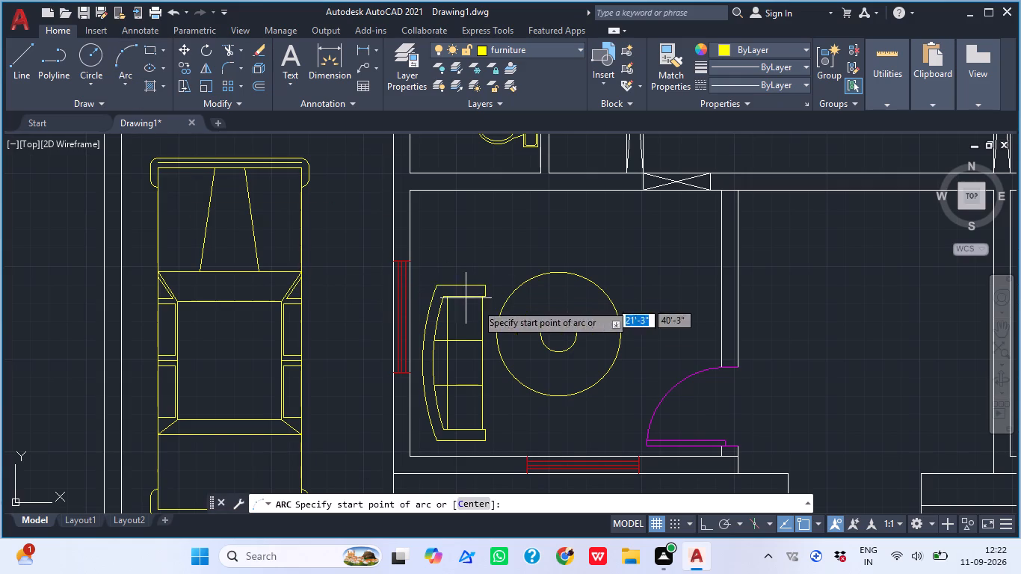
left_click(558, 335)
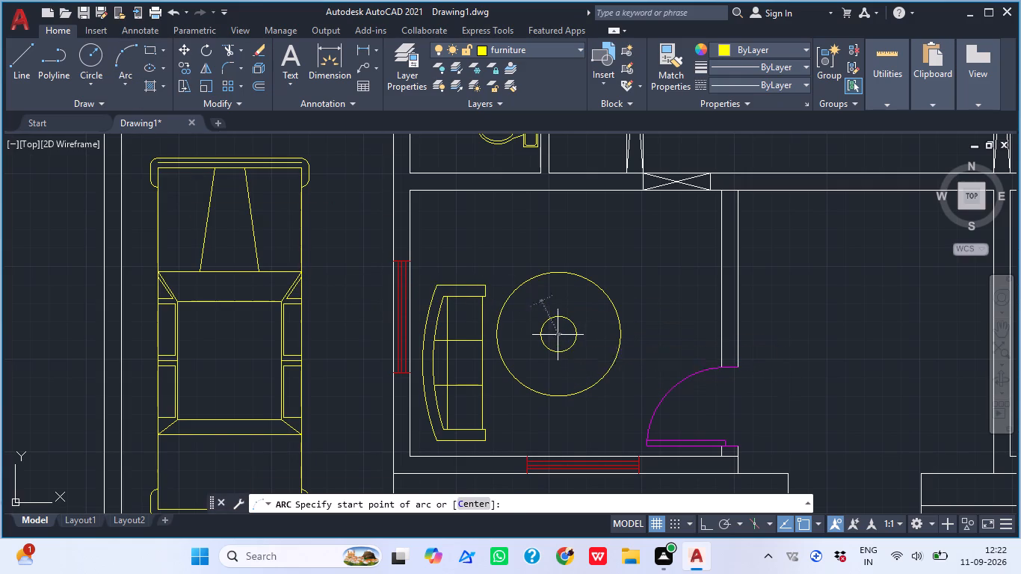
left_click(559, 272)
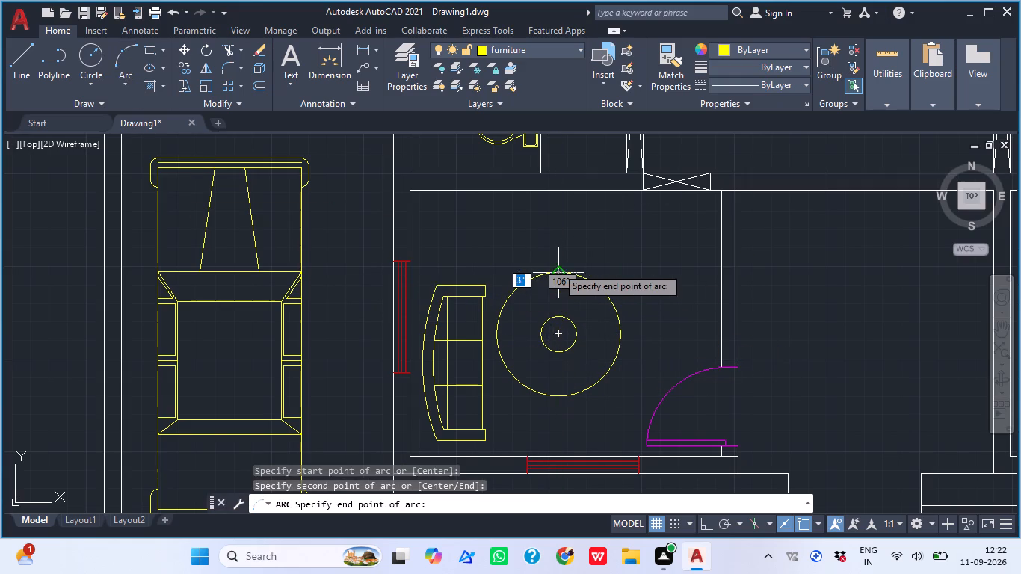
scroll(549, 280, "up", 2)
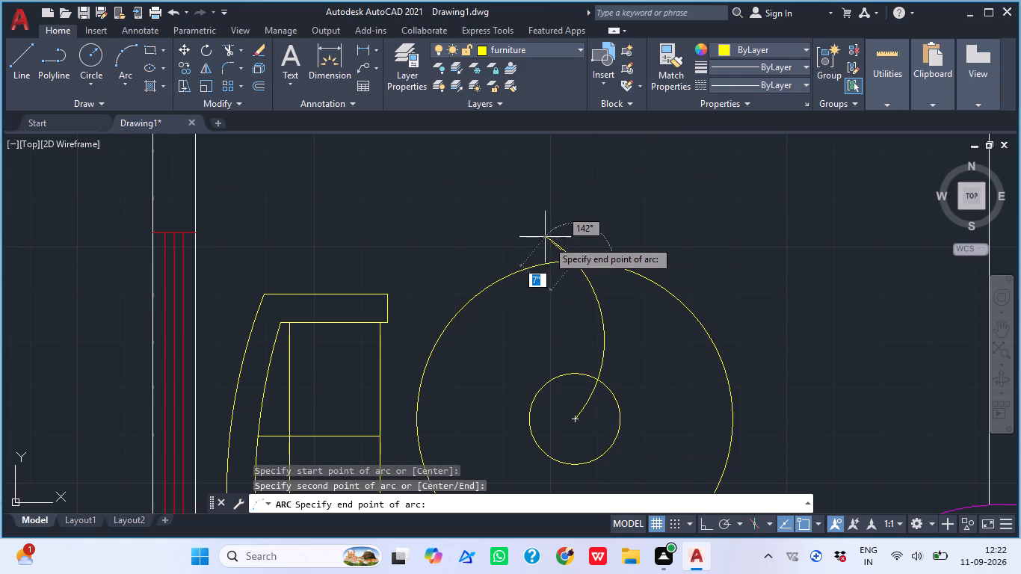
left_click(546, 231)
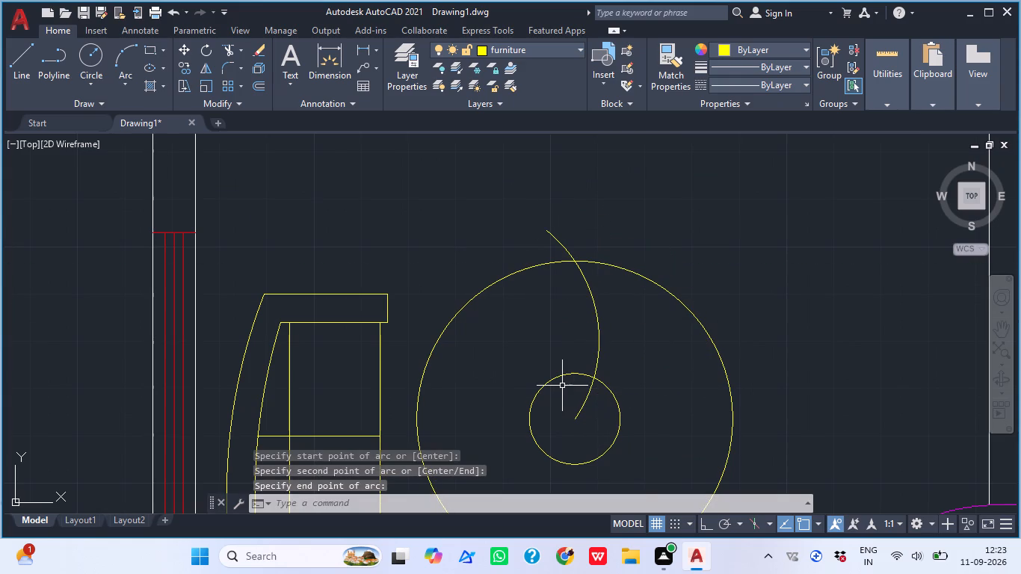
type("A")
key("space")
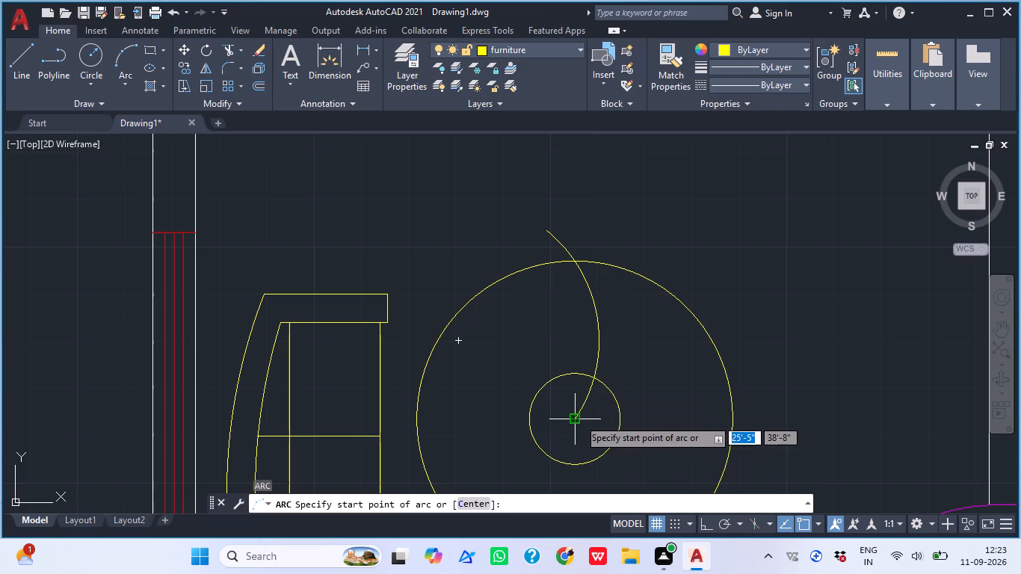
left_click(579, 419)
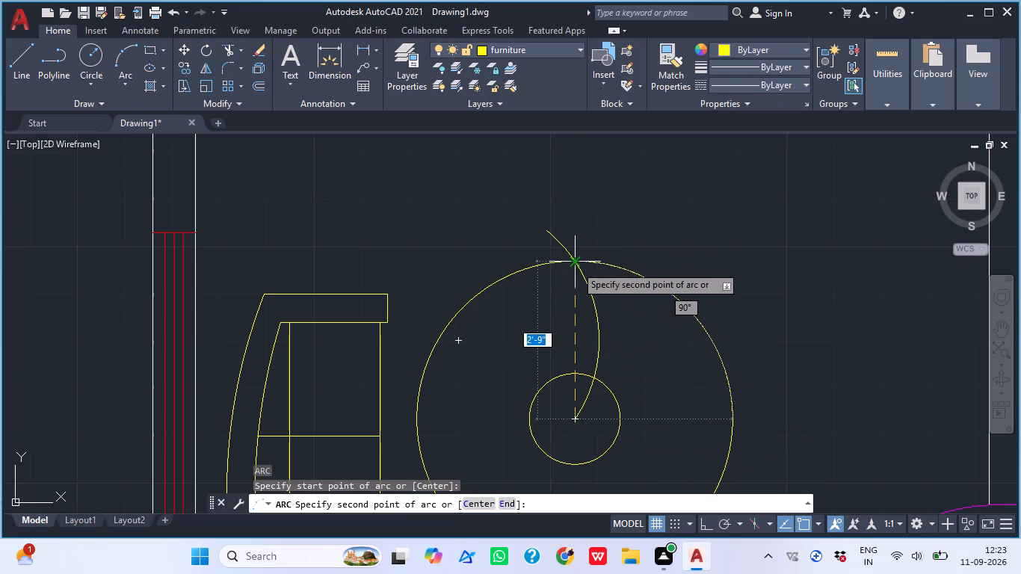
left_click(576, 265)
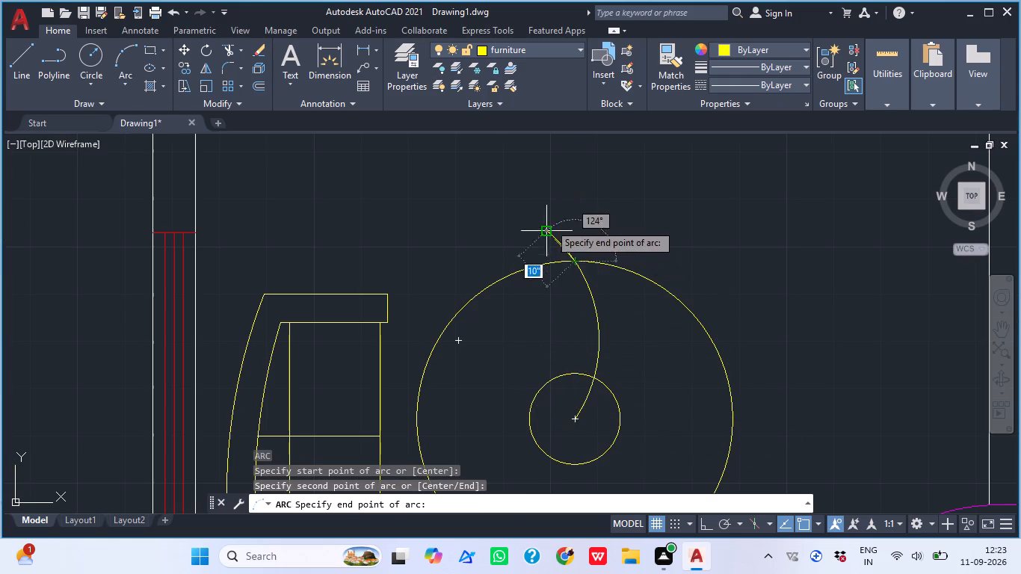
left_click(610, 226)
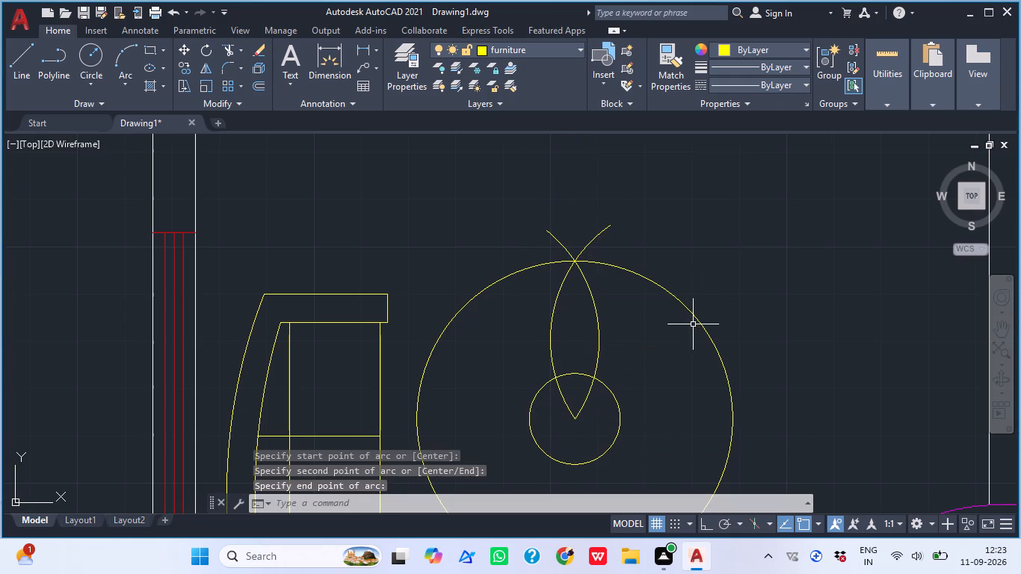
key("Escape")
Trim the two arcs' ends beyond the outer circle and inside the inner circle to form a petal shape.
scroll(562, 268, "up", 1)
type("TR")
key("space")
left_click(535, 235)
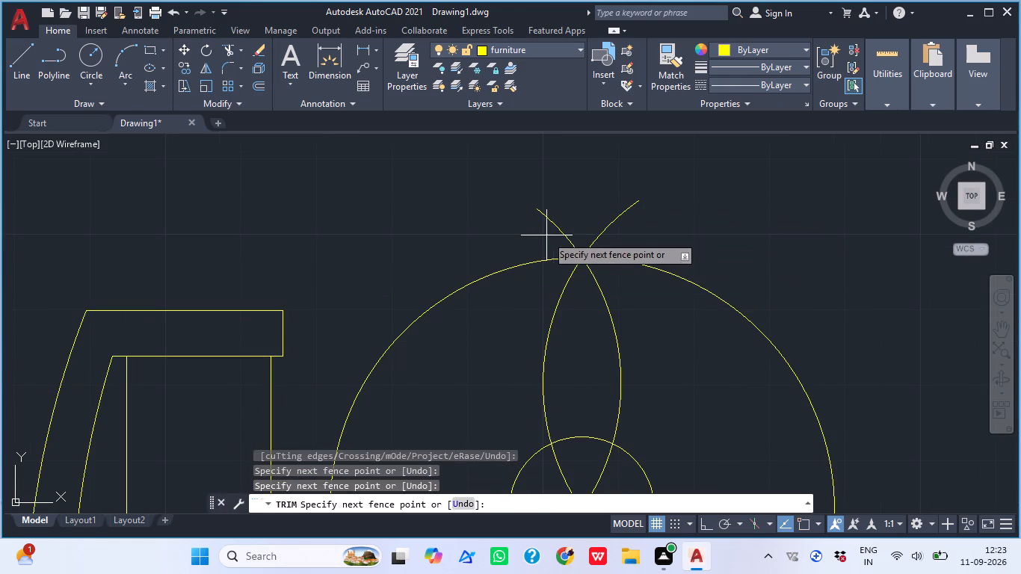
left_click(617, 239)
key("Escape")
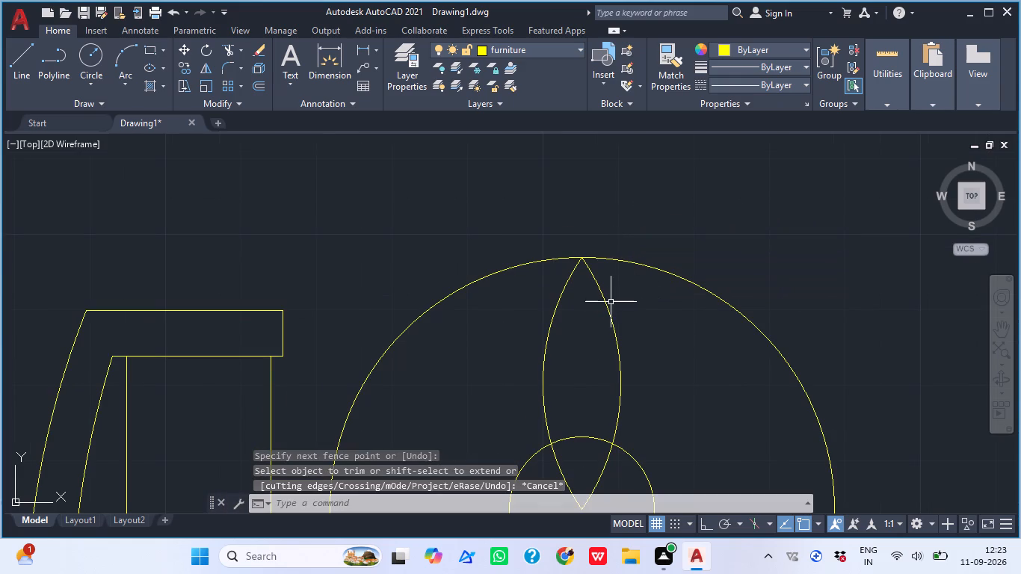
middle_click_drag(617, 357, 587, 283)
key("t")
key("r")
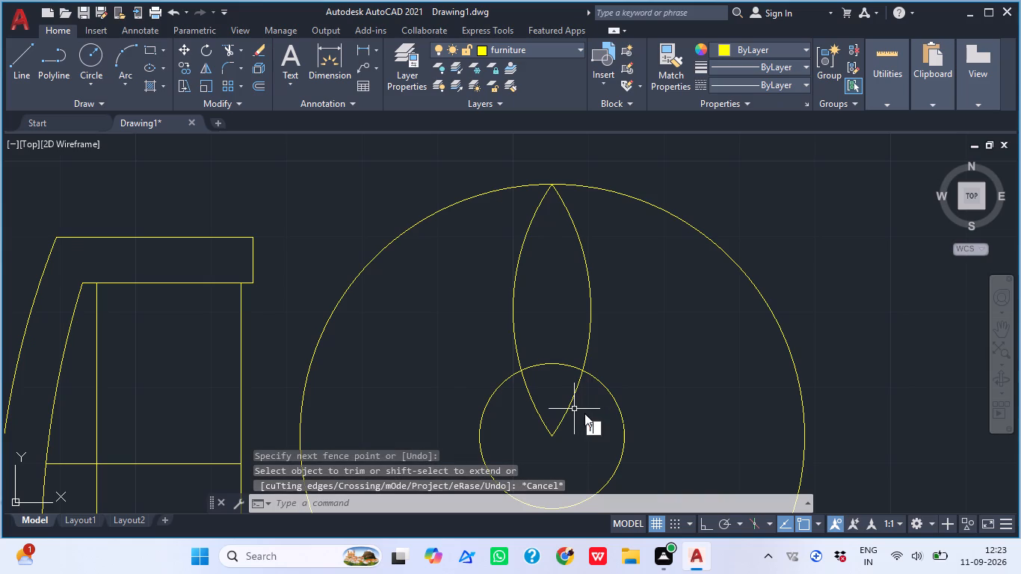
key("space")
left_click(582, 415)
left_click(516, 402)
key("Escape")
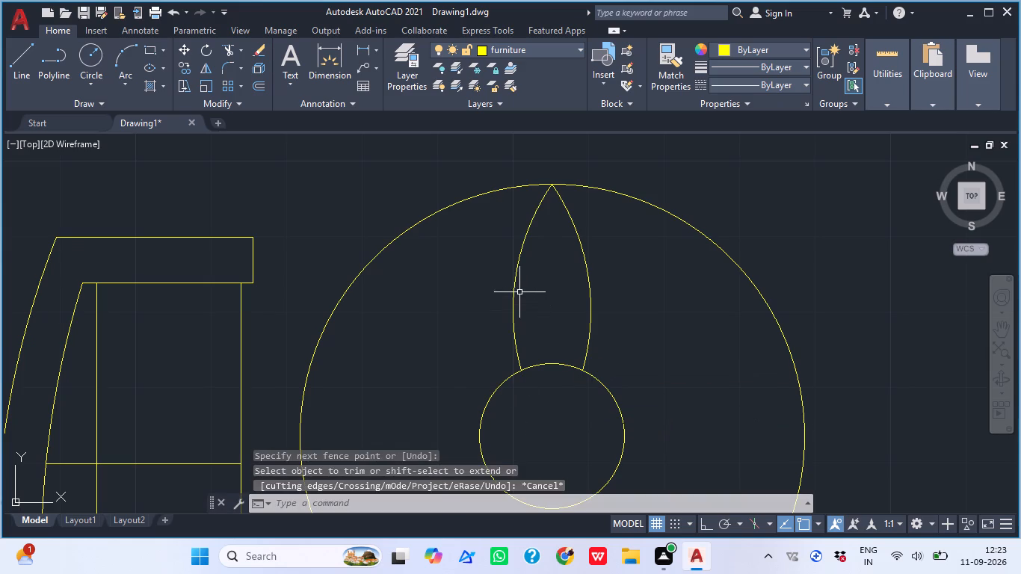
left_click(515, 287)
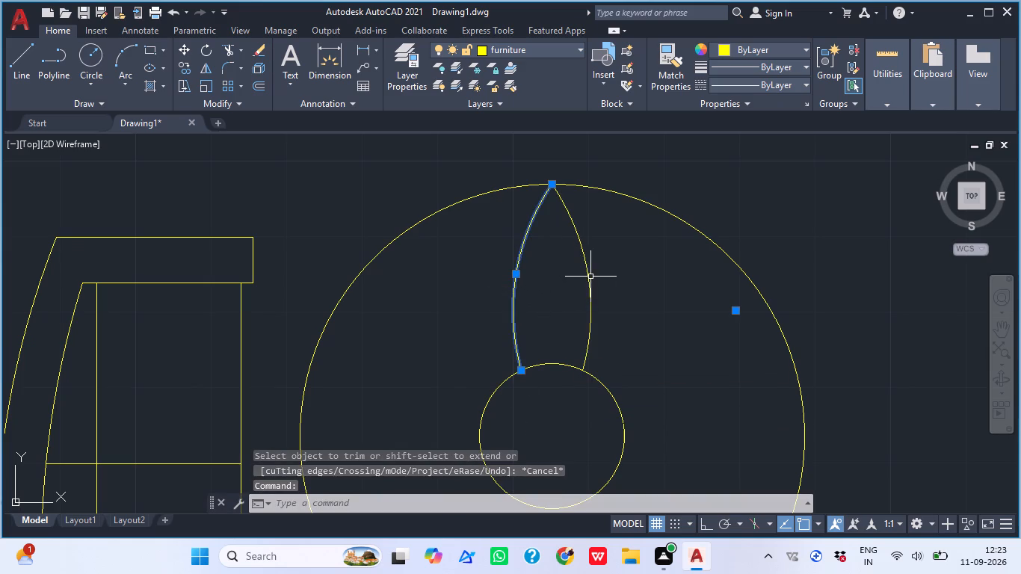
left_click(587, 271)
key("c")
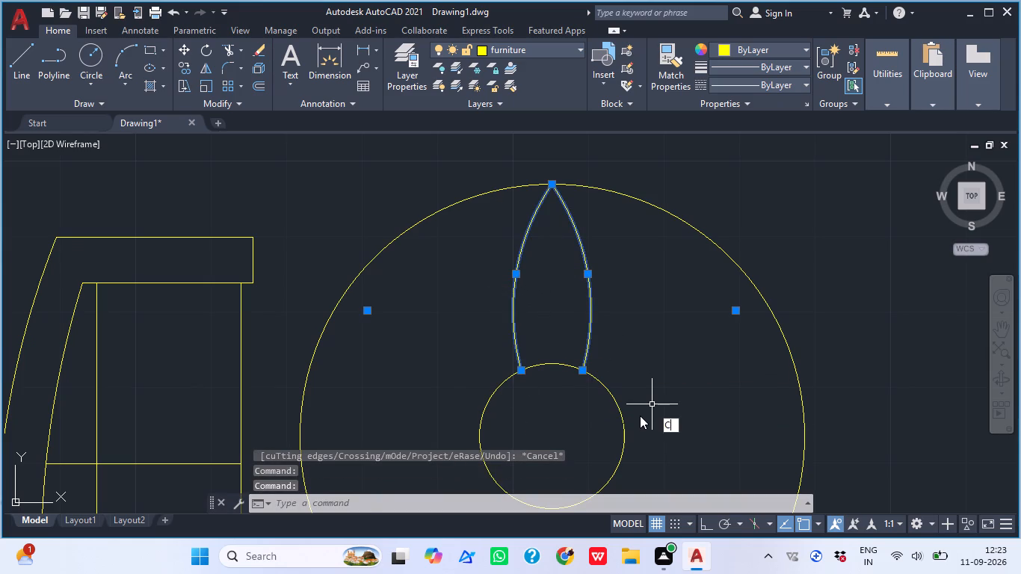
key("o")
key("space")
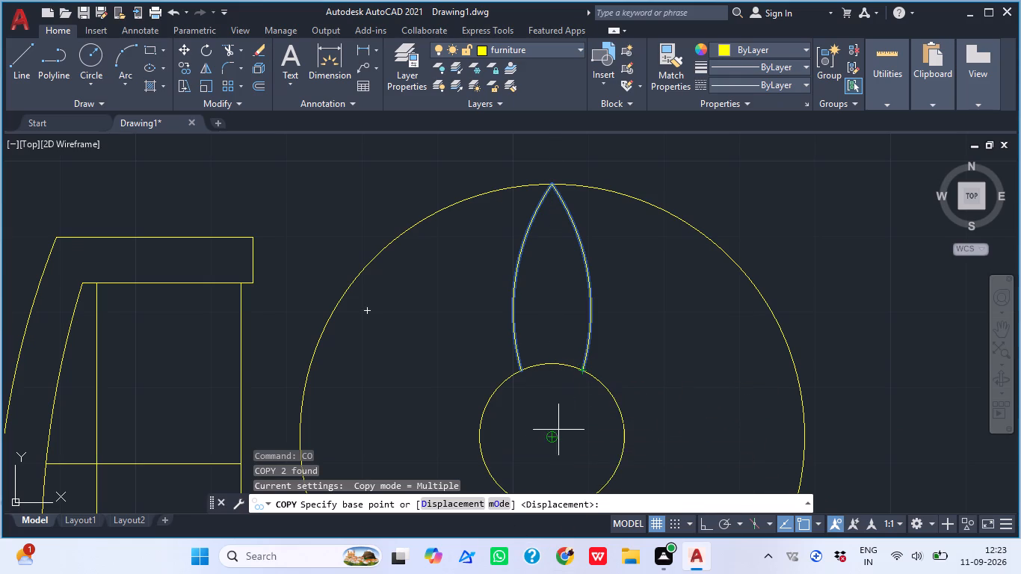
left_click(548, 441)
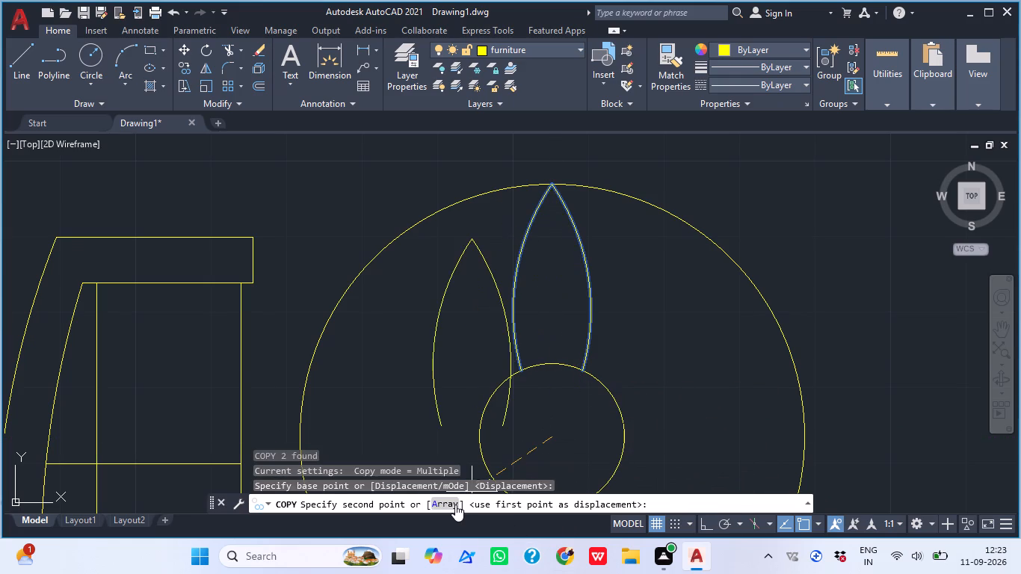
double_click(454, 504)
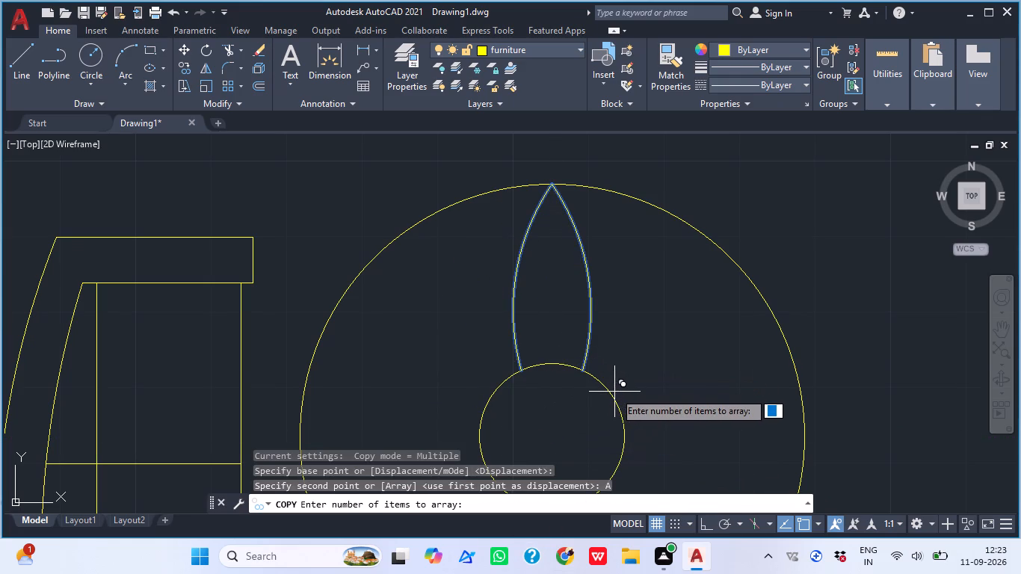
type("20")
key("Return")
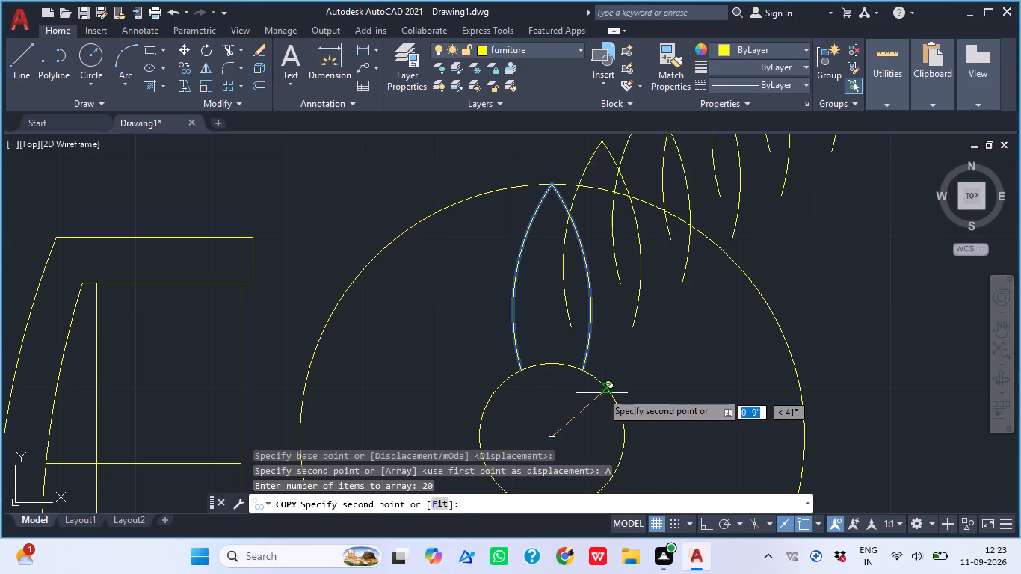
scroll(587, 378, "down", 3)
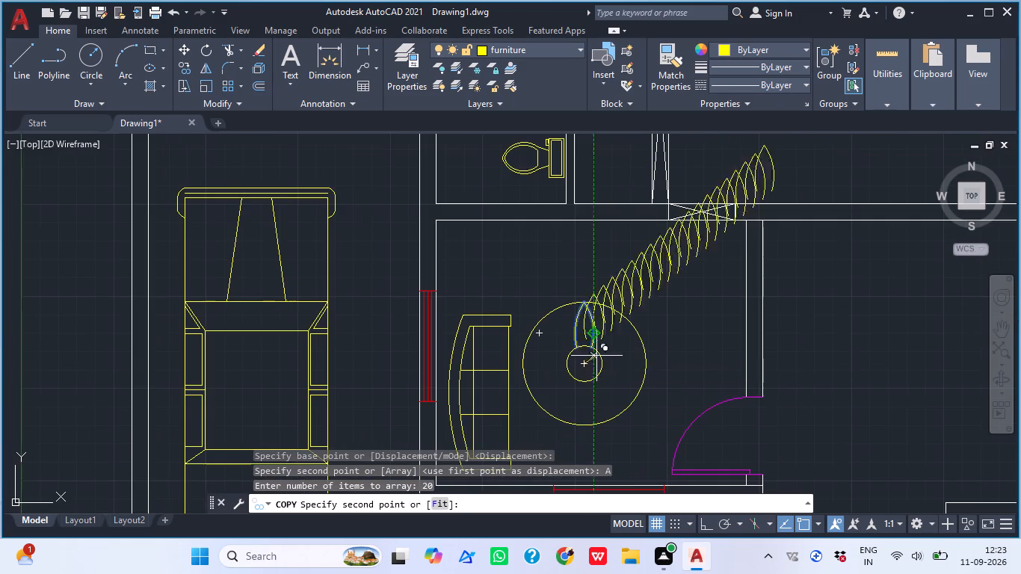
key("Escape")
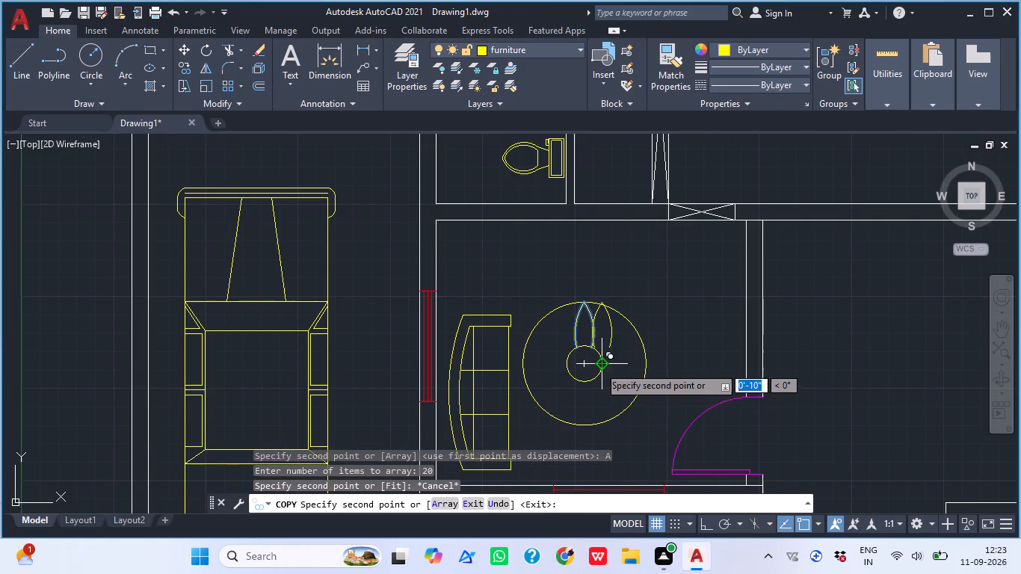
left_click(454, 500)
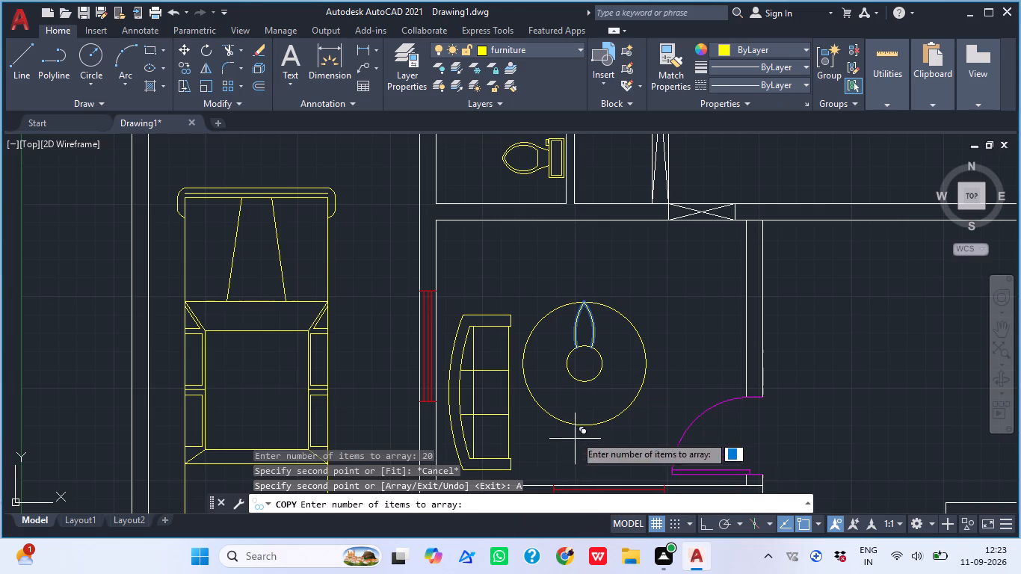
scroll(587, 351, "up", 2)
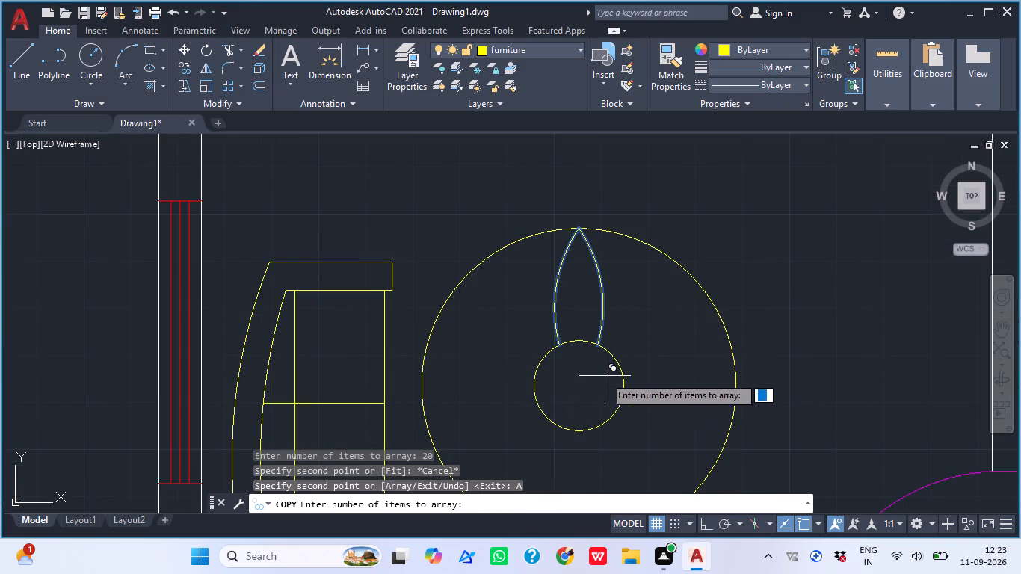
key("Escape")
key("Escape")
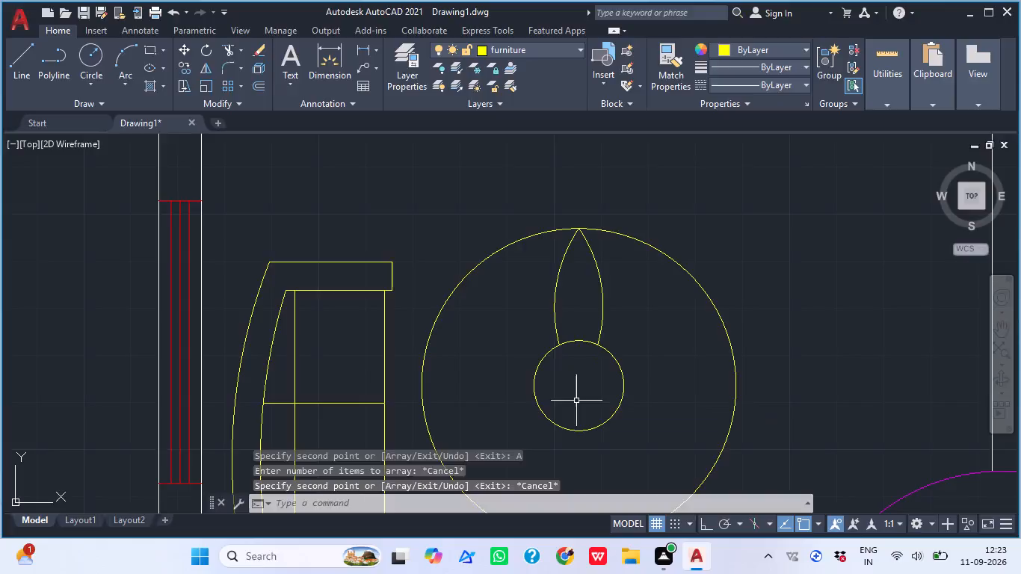
Create a polar array of the two petal arcs around the round table's centre with 20 items over 360 degrees.
left_click(554, 312)
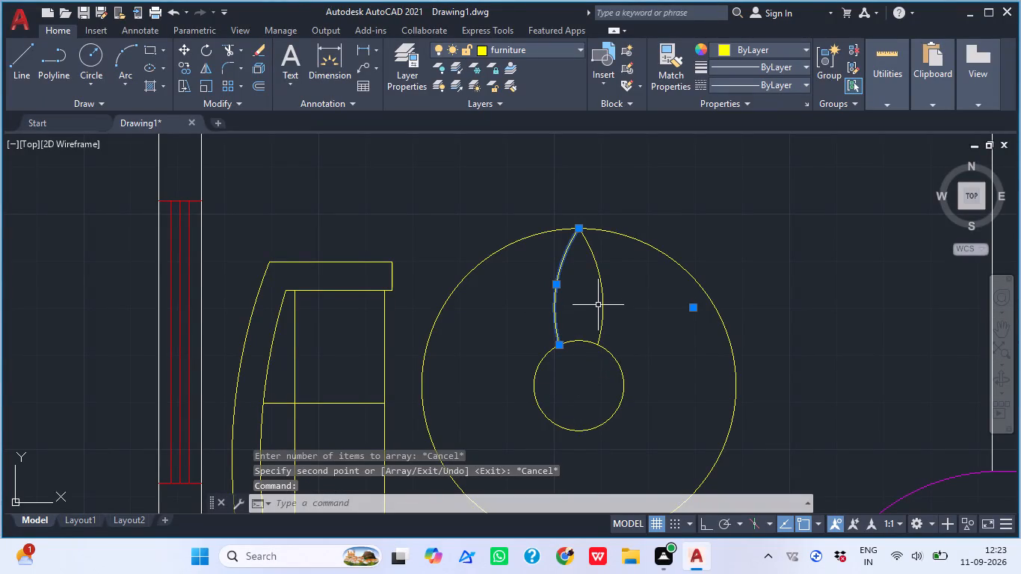
left_click(600, 288)
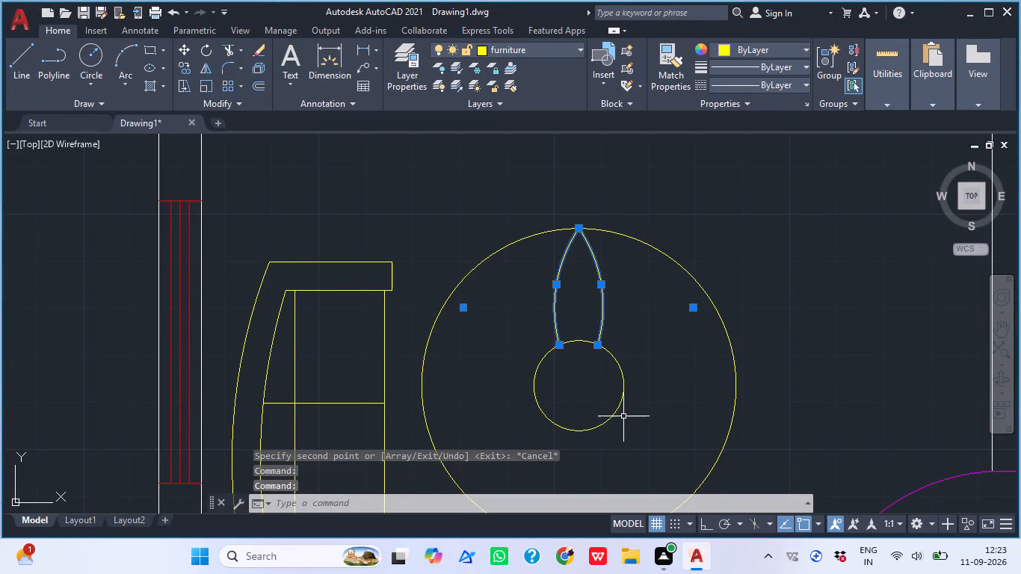
key("a")
key("r")
key("space")
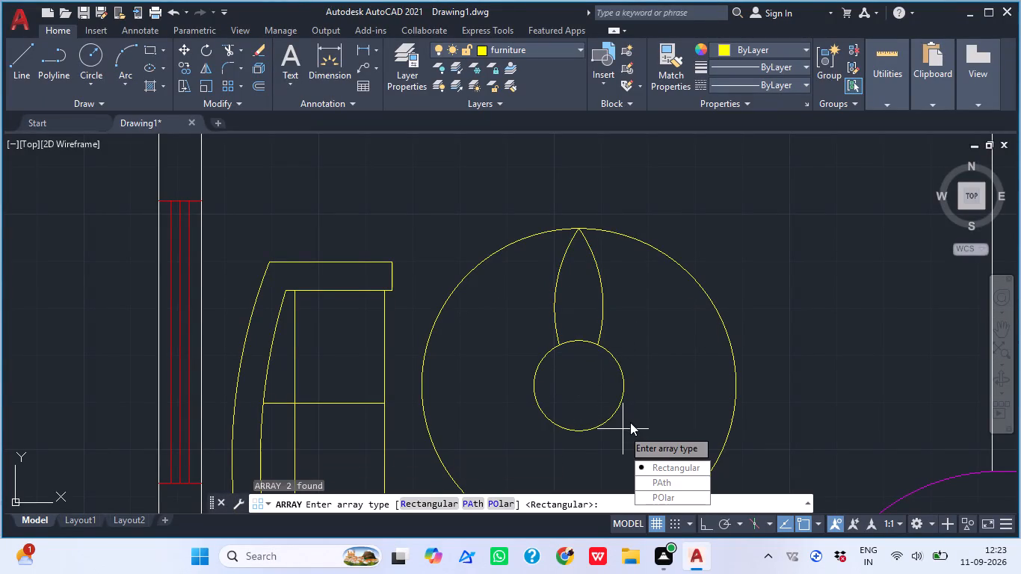
left_click_drag(673, 495, 623, 429)
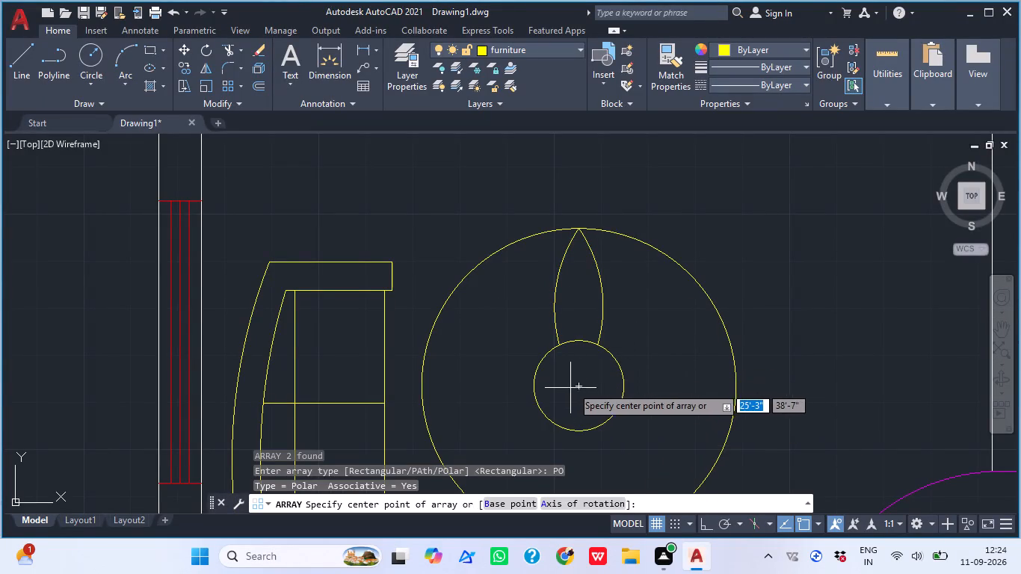
left_click(577, 384)
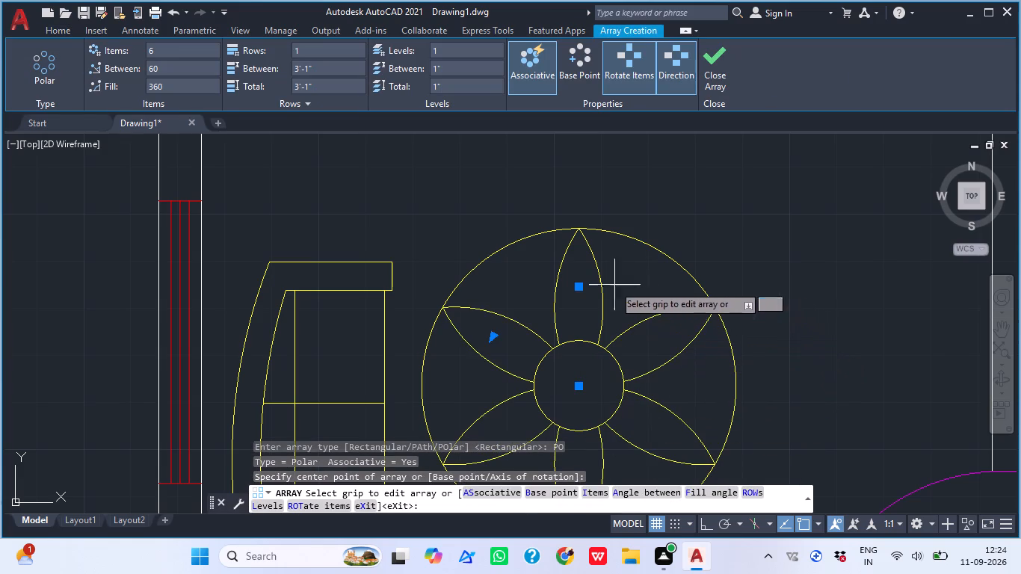
left_click(167, 43)
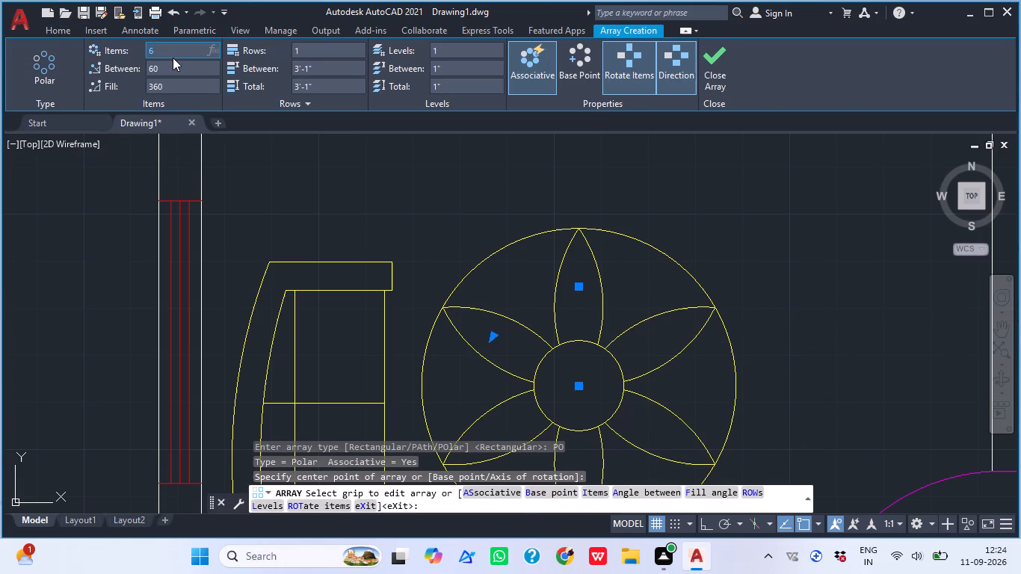
type("20")
key("space")
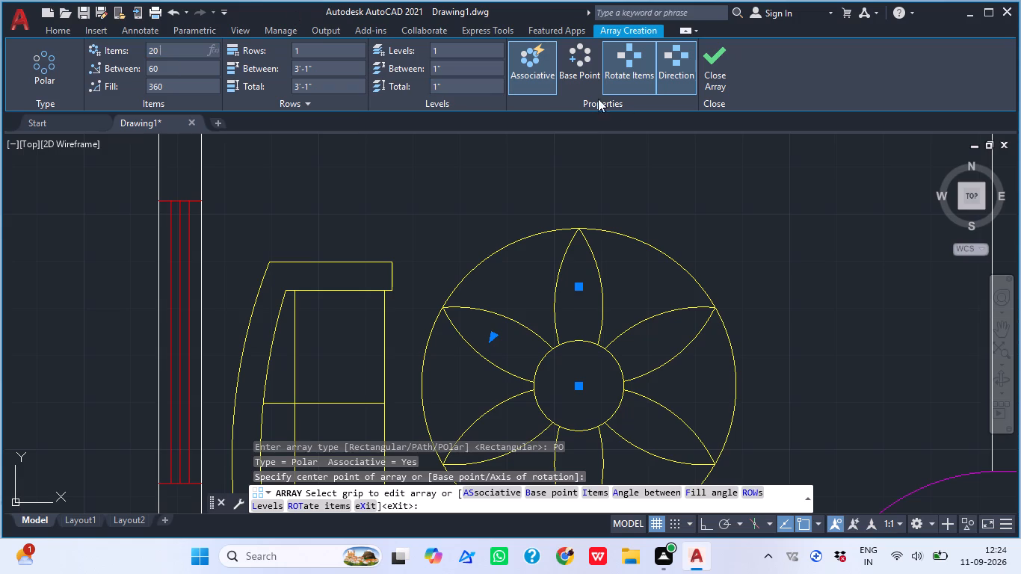
key("Return")
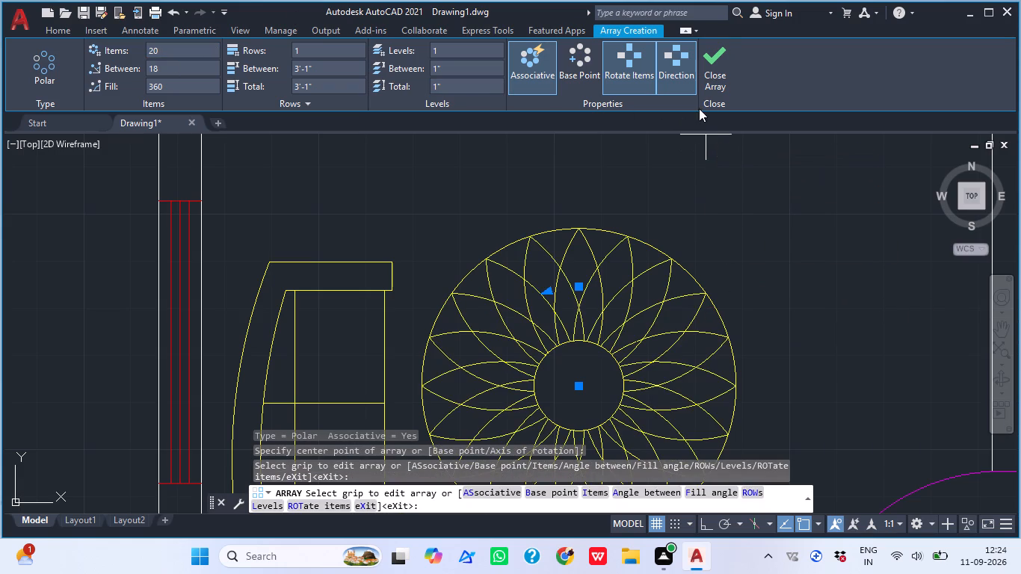
left_click(717, 71)
Copy the southwest room's three-seat sofa to the east side of the round table, about 9'-9" away.
scroll(592, 232, "down", 2)
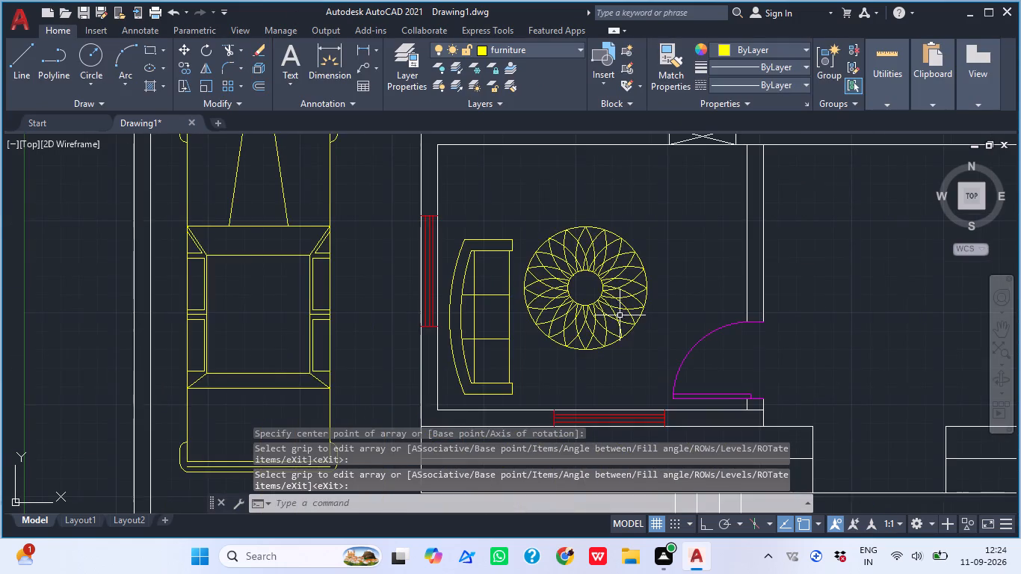
middle_click_drag(615, 315, 561, 304)
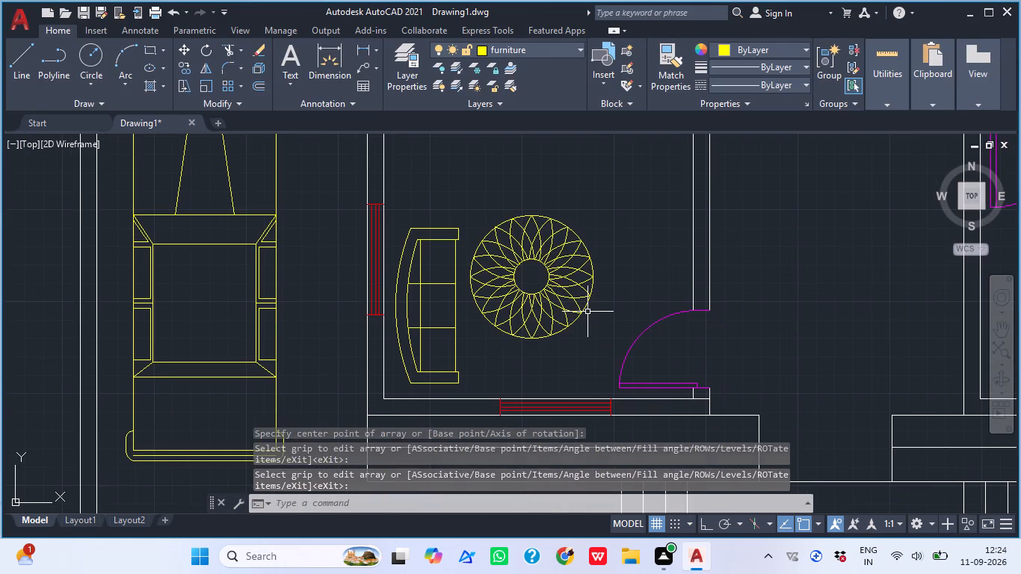
scroll(577, 280, "down", 1)
middle_click_drag(570, 288, 543, 357)
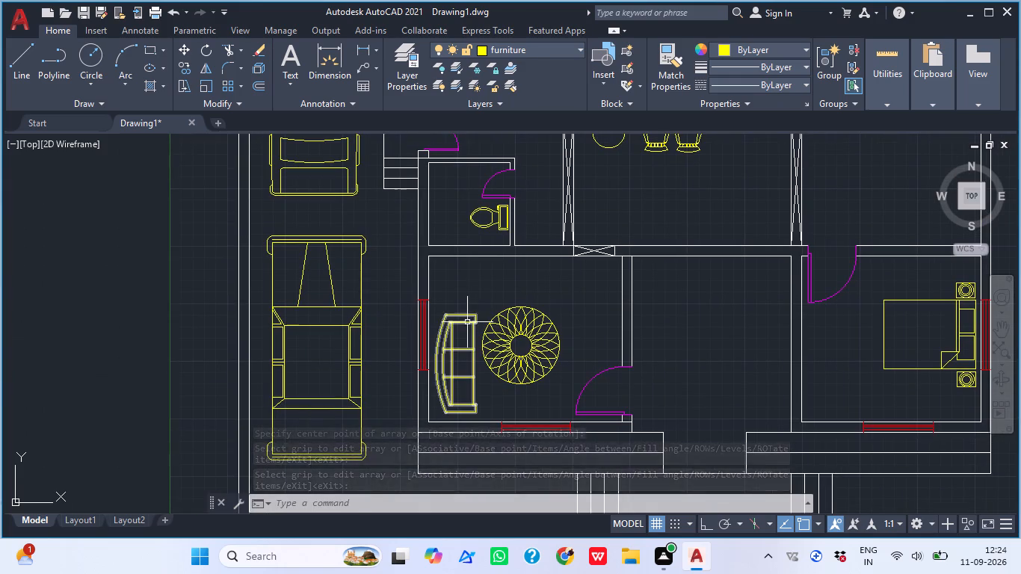
left_click(445, 330)
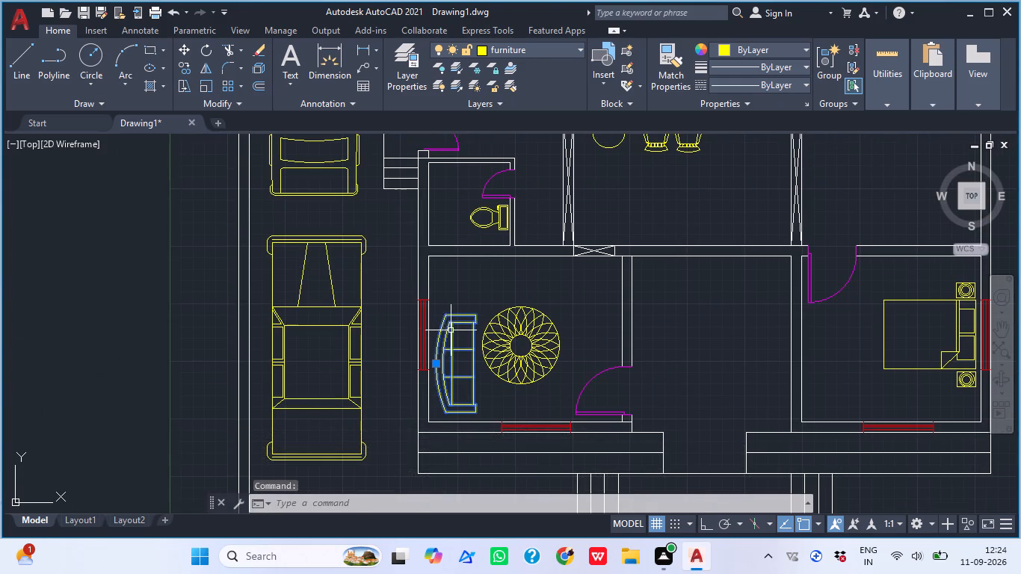
type("CO")
key("space")
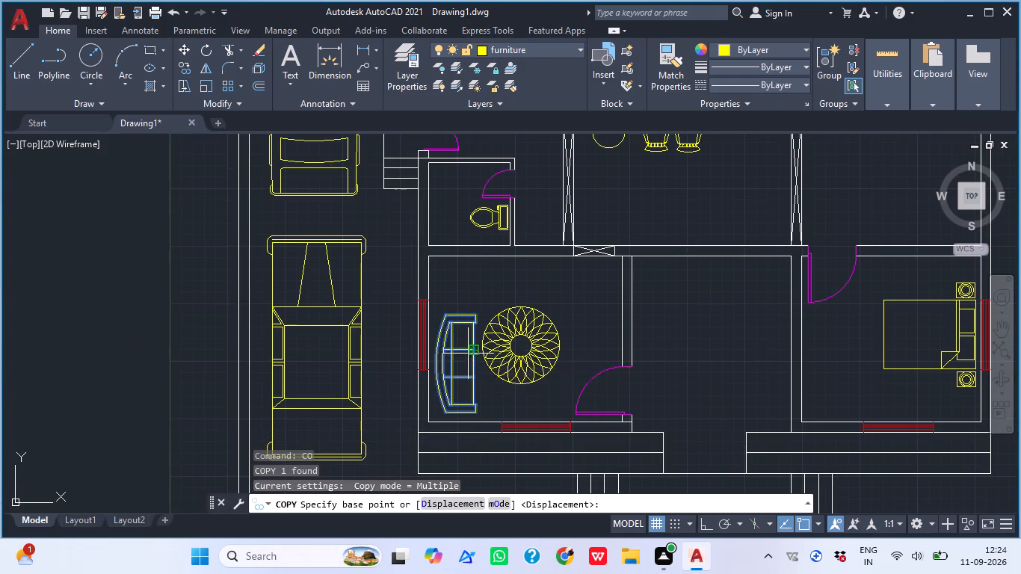
left_click(449, 340)
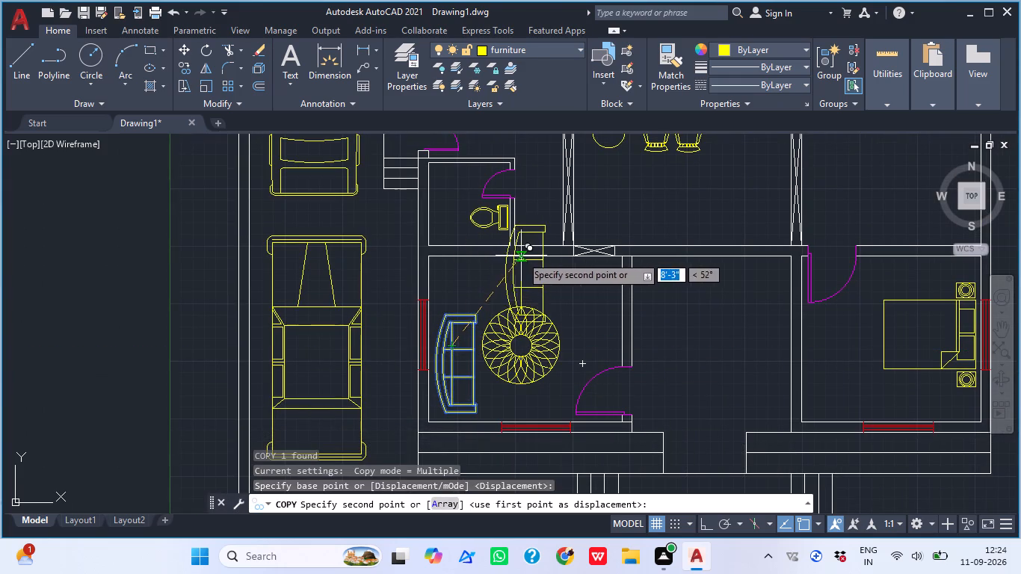
left_click(582, 307)
key("Escape")
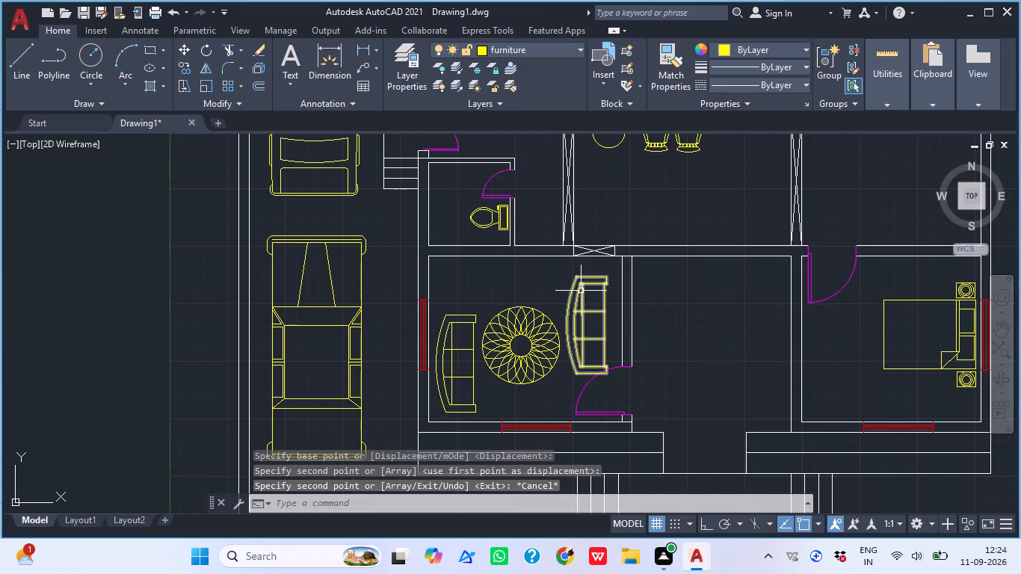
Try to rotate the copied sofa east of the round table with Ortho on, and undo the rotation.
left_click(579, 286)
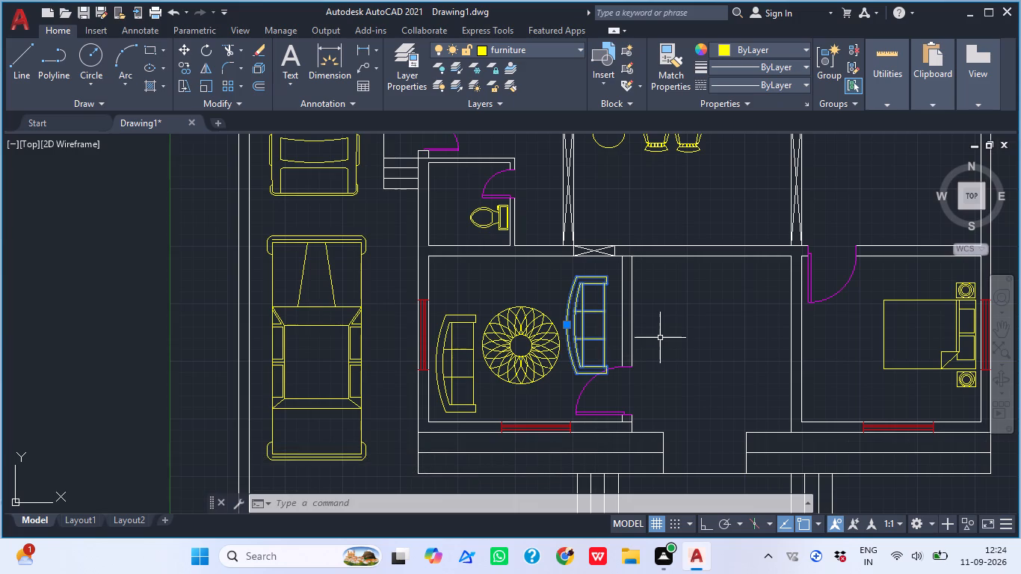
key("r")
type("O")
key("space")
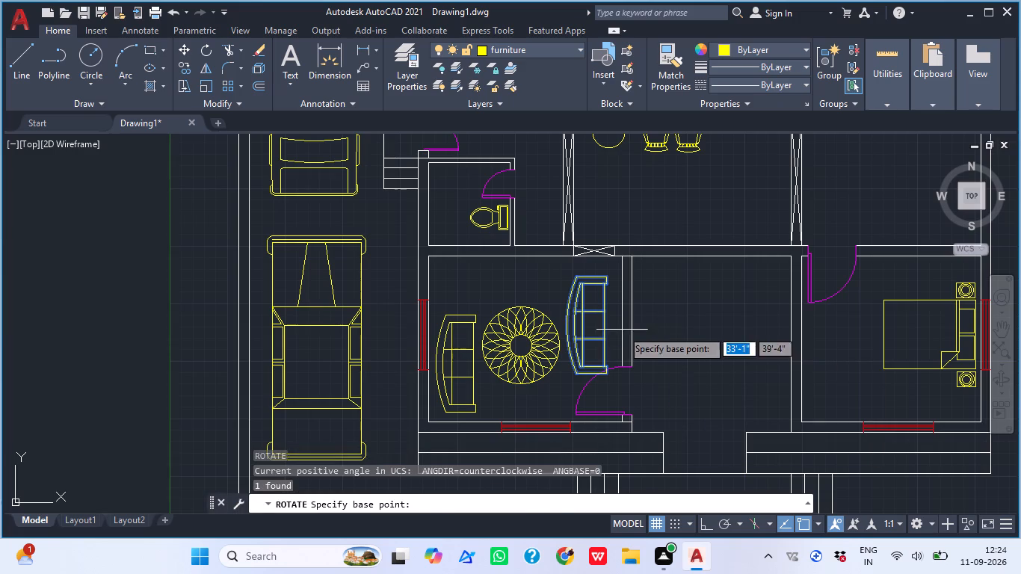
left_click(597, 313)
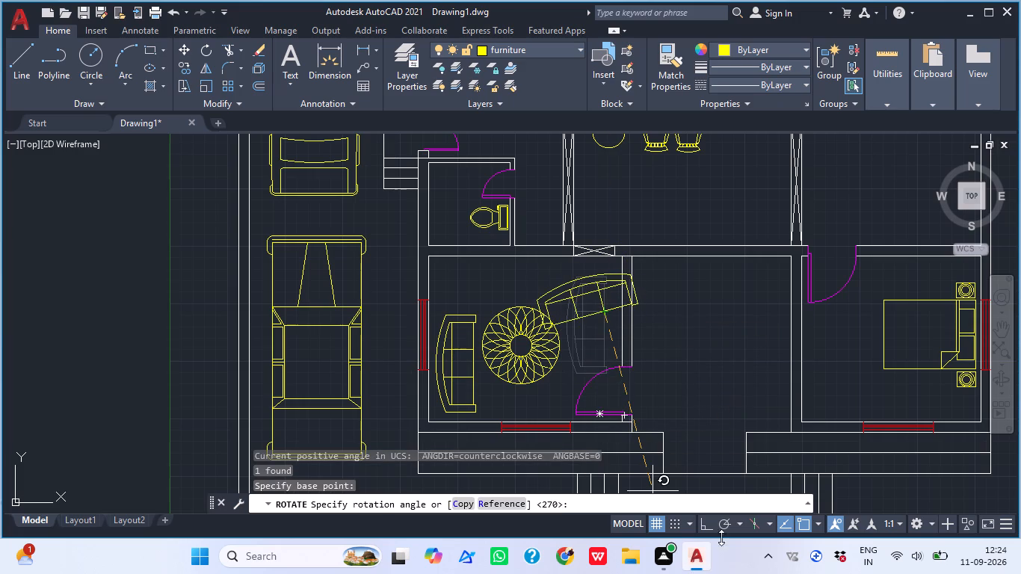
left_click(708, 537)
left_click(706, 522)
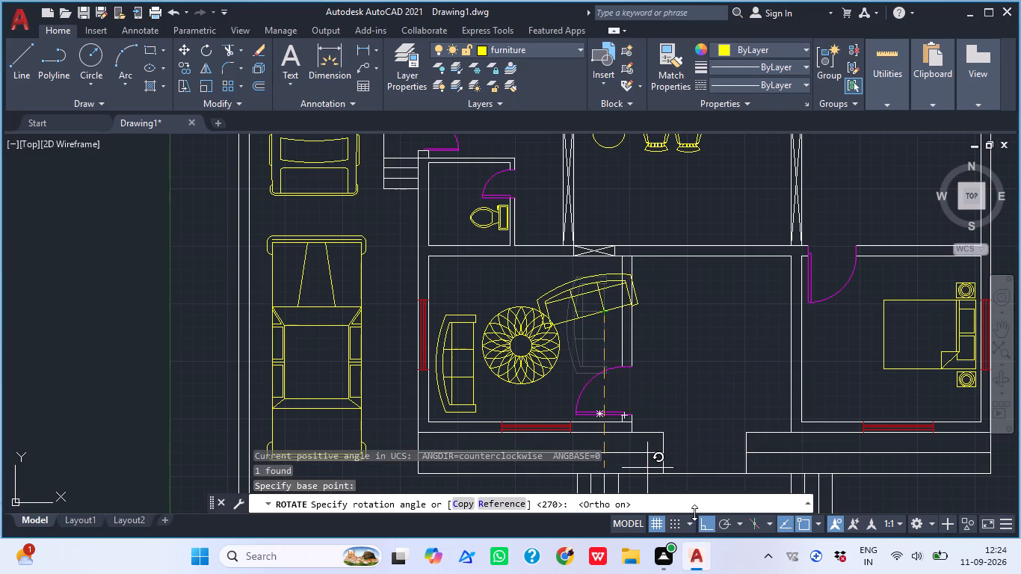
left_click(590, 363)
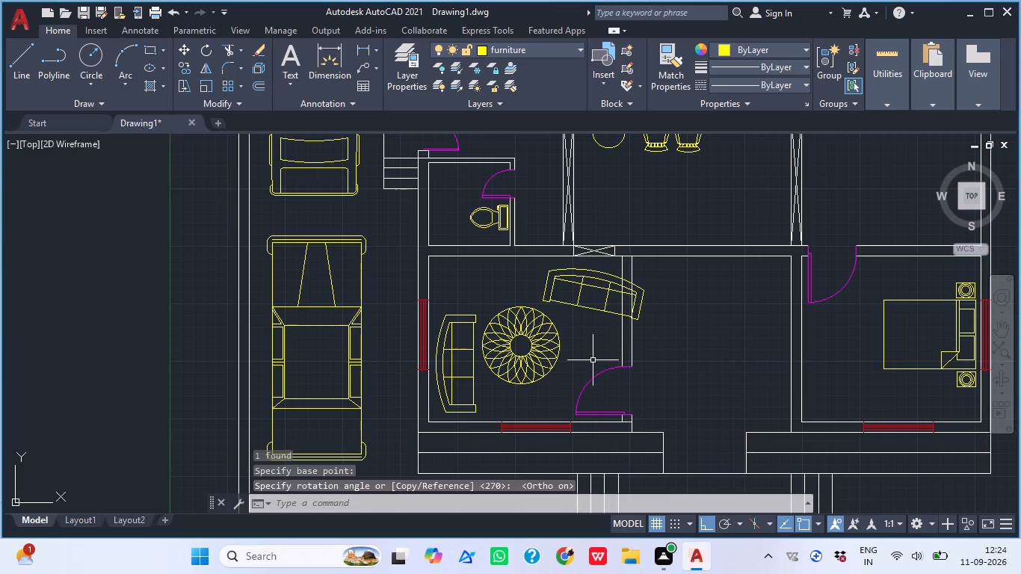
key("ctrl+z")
Rotate the copied sofa east of the round table a quarter turn with Ortho on, so its back faces north.
left_click(593, 283)
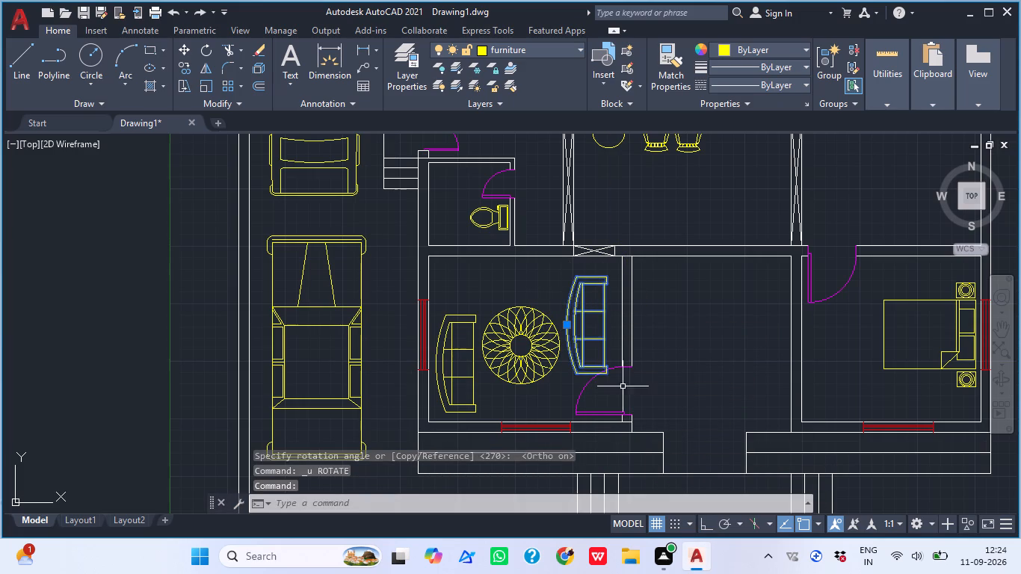
key("r")
key("o")
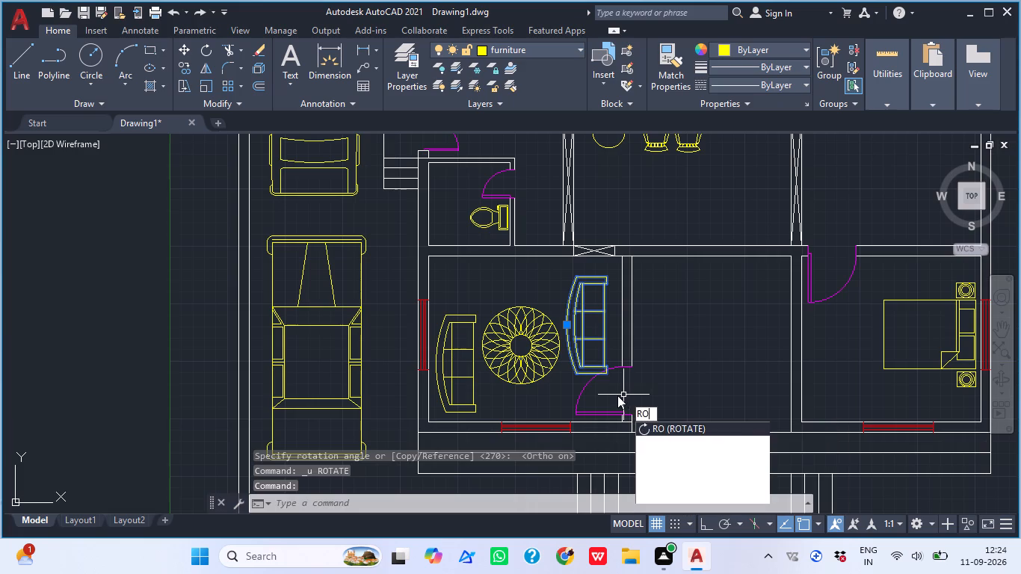
key("space")
left_click(599, 307)
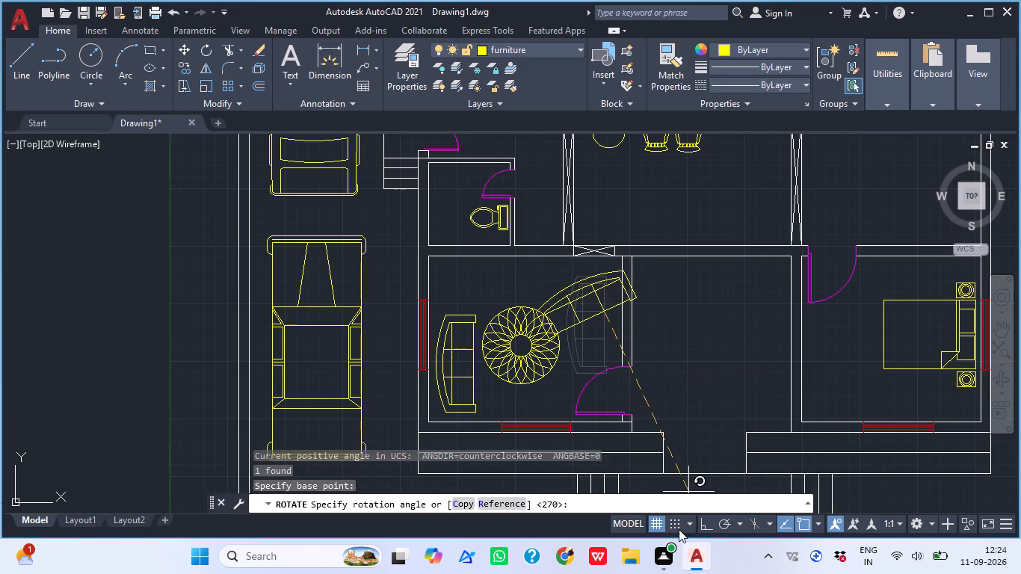
left_click(703, 522)
left_click(681, 403)
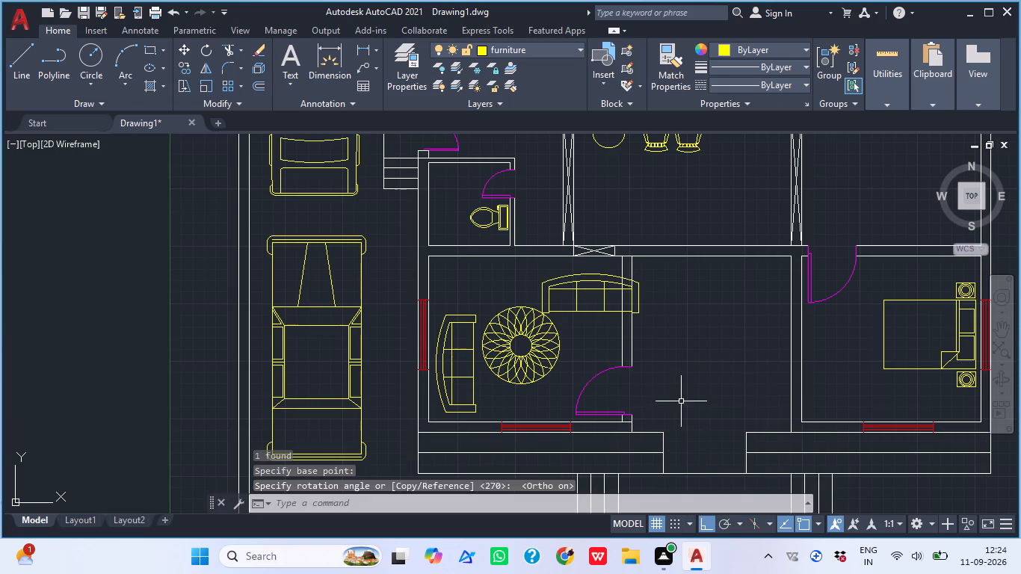
Move the rotated sofa about 5'-8" west with Ortho off, placing it along the north side of the round table.
left_click(607, 286)
left_click(552, 287)
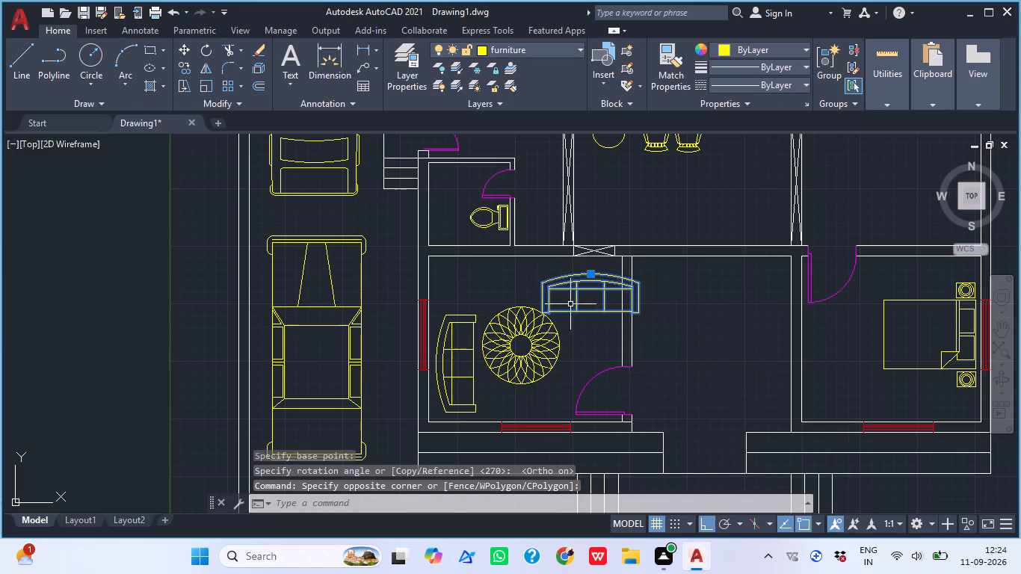
type("M")
key("space")
left_click(592, 306)
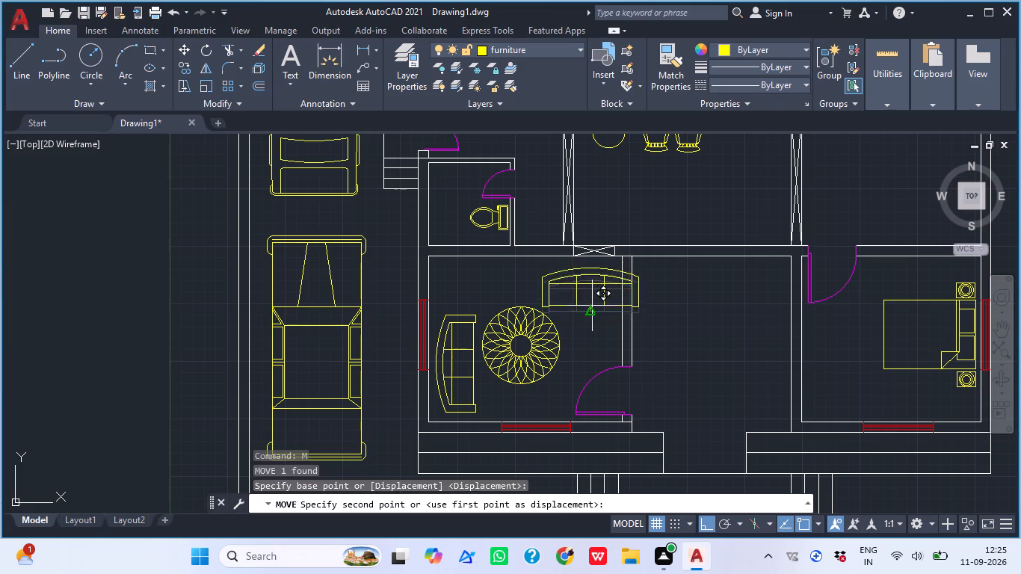
left_click(707, 533)
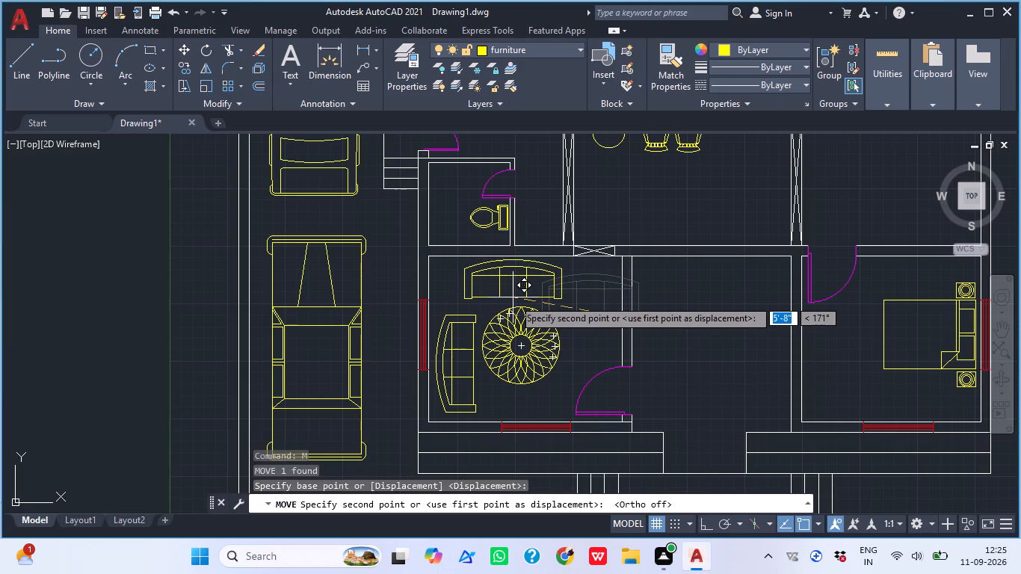
left_click(513, 299)
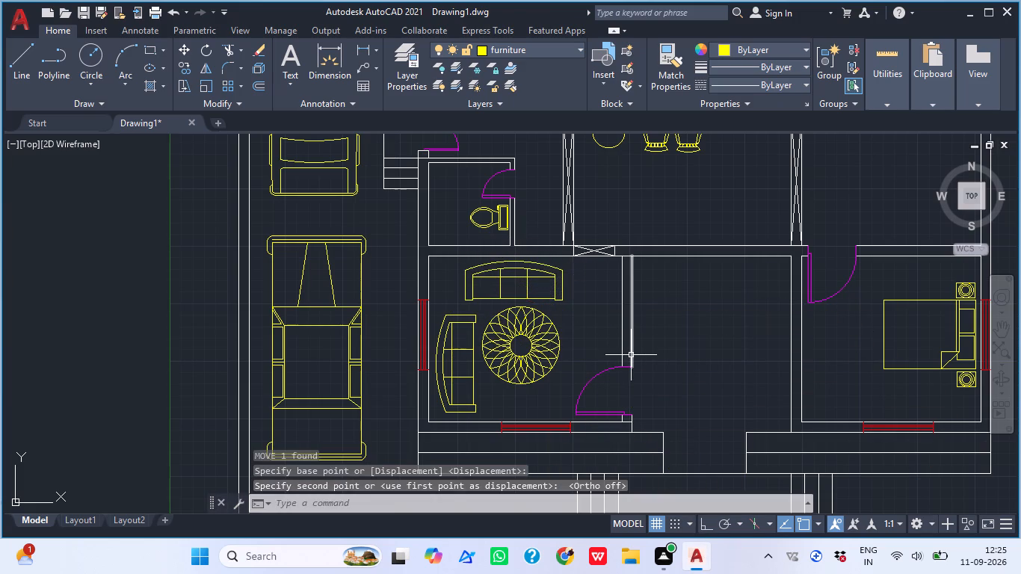
key("Escape")
Examine the furnished floor plan, from the rear rooms to the front rooms and the empty space between the east bedrooms.
scroll(599, 317, "down", 2)
middle_click_drag(588, 313, 451, 350)
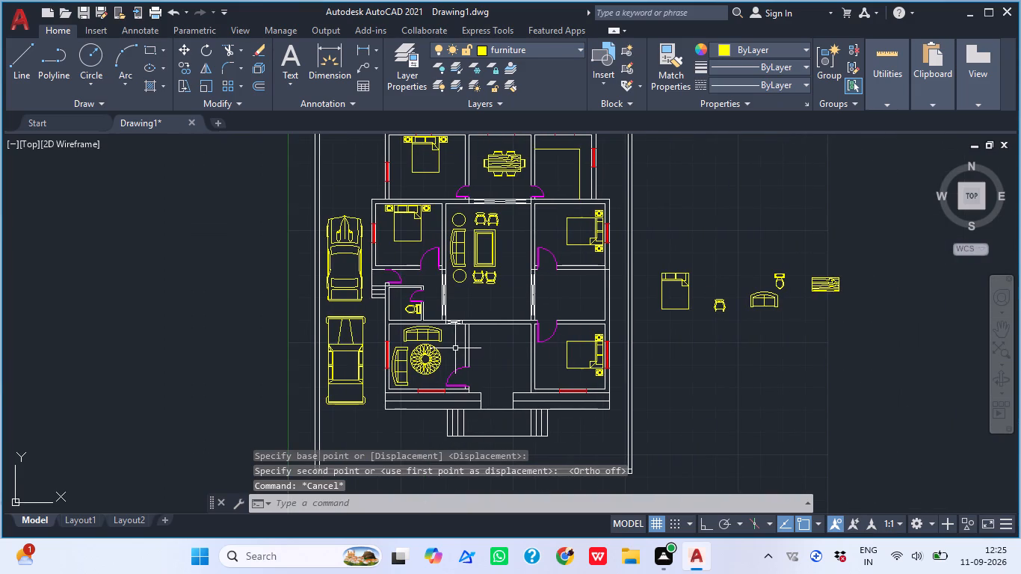
middle_click_drag(489, 341, 466, 374)
middle_click_drag(511, 303, 501, 343)
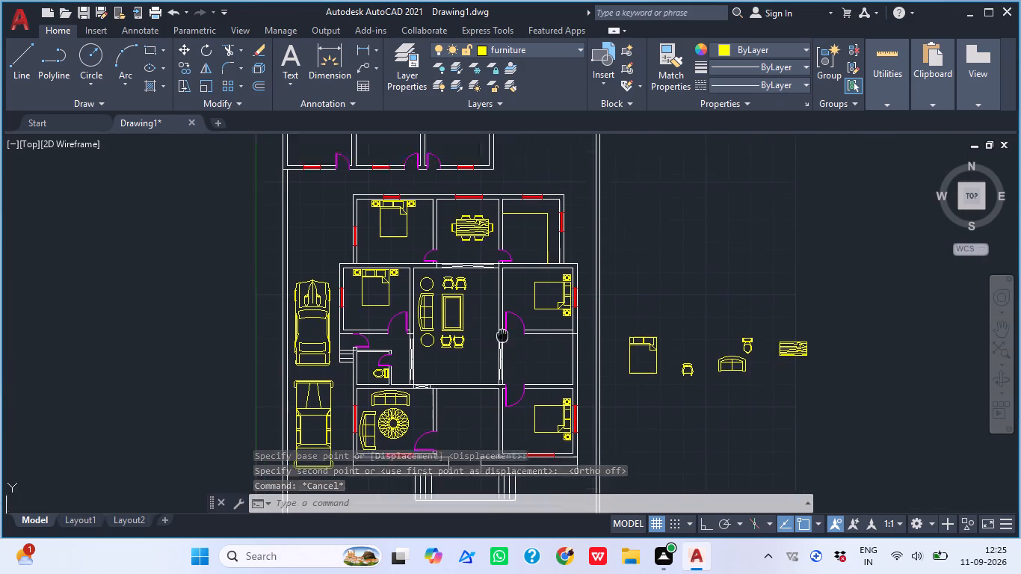
middle_click_drag(501, 343, 485, 436)
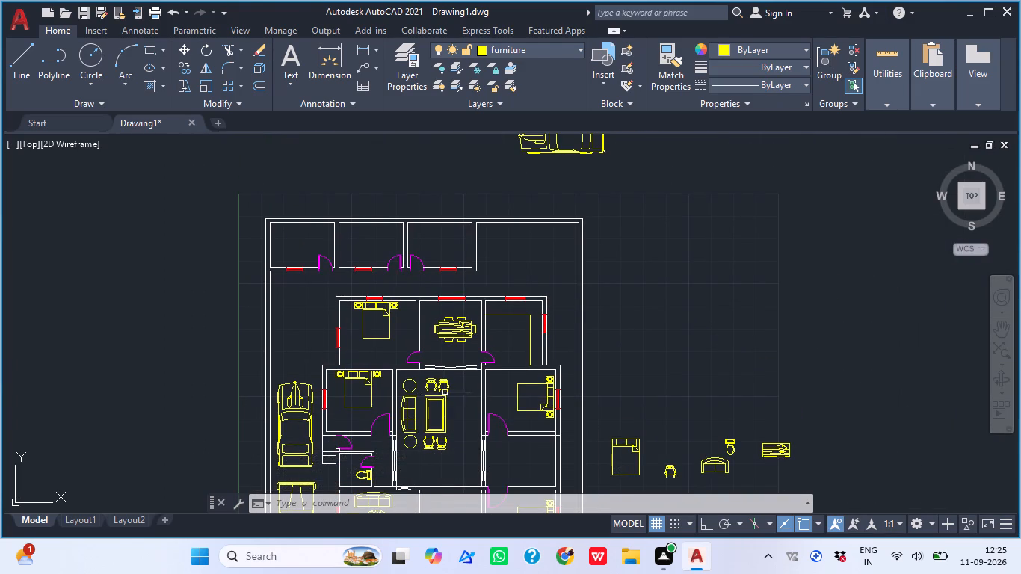
scroll(450, 412, "down", 1)
middle_click_drag(431, 339, 414, 266)
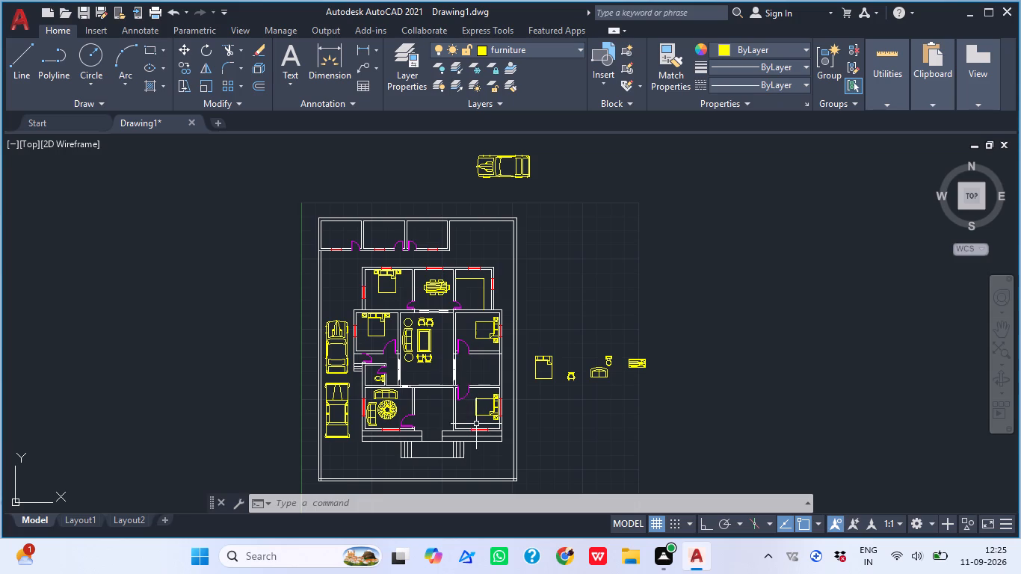
middle_click_drag(488, 414, 467, 366)
scroll(439, 395, "up", 2)
middle_click_drag(472, 337, 402, 434)
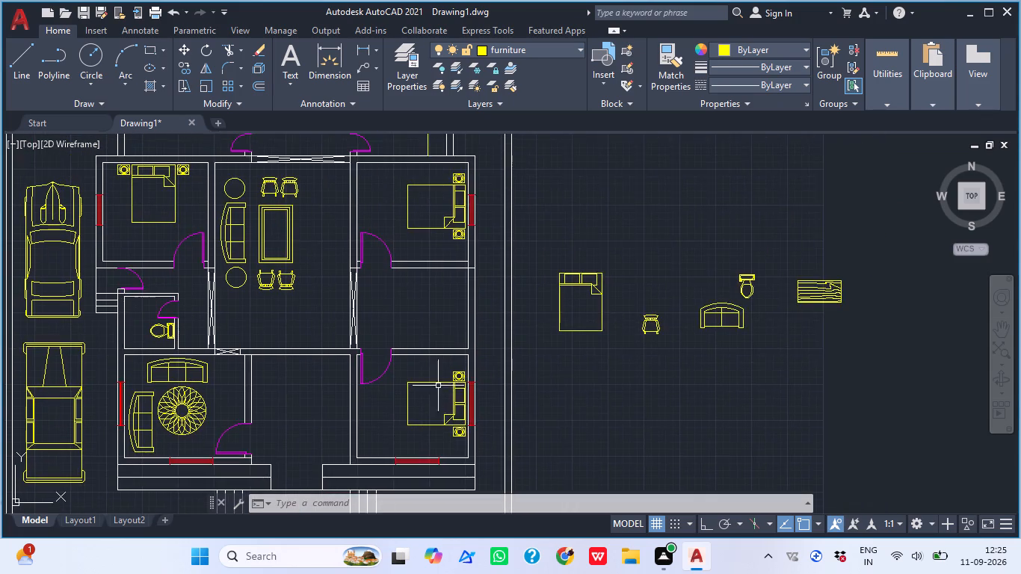
scroll(453, 318, "up", 1)
middle_click_drag(445, 330, 435, 433)
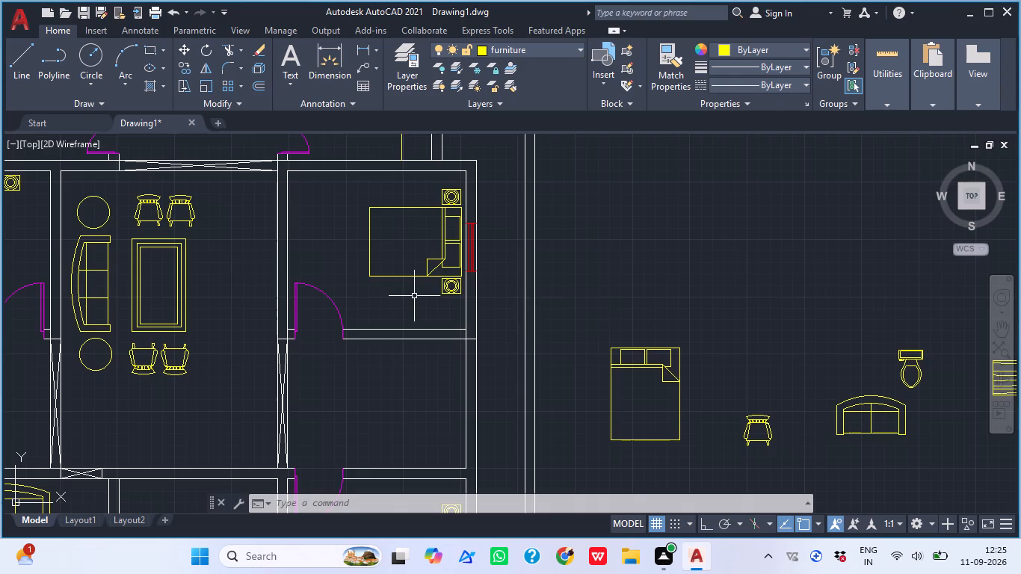
middle_click_drag(414, 296, 489, 333)
scroll(480, 283, "down", 1)
middle_click_drag(443, 396, 454, 324)
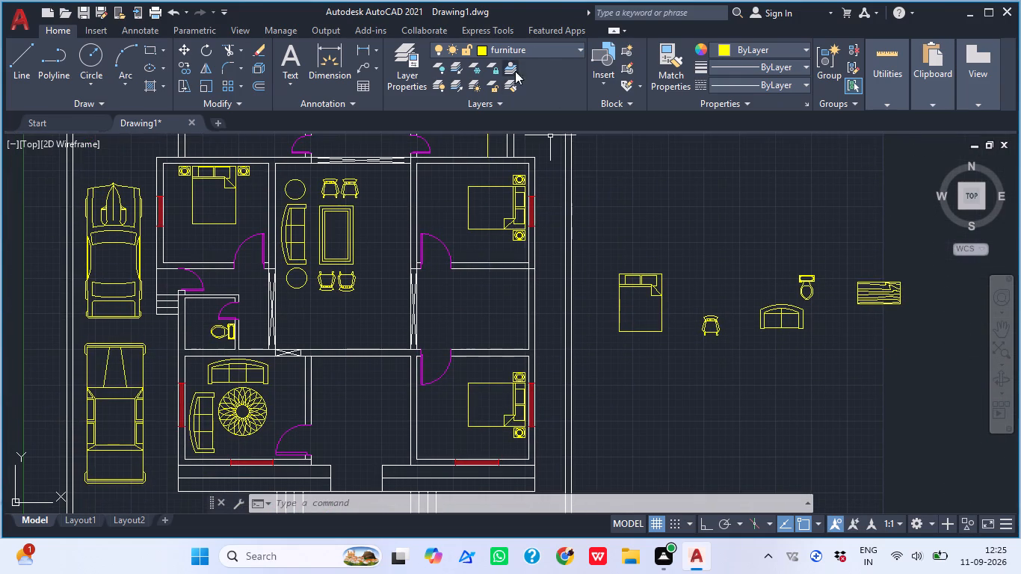
Make staircase the current layer.
double_click(540, 45)
left_click(553, 48)
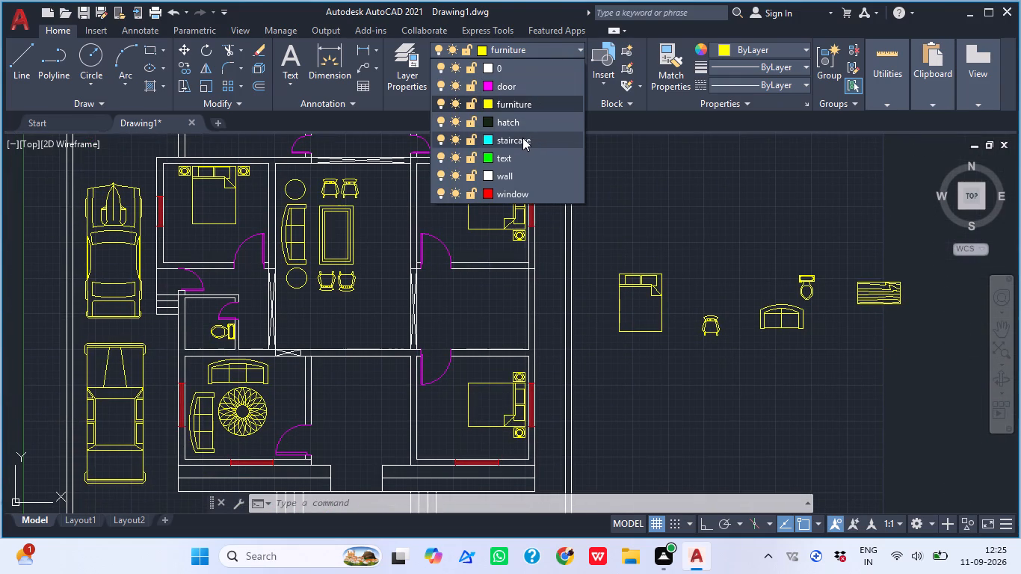
left_click(522, 138)
scroll(513, 315, "up", 2)
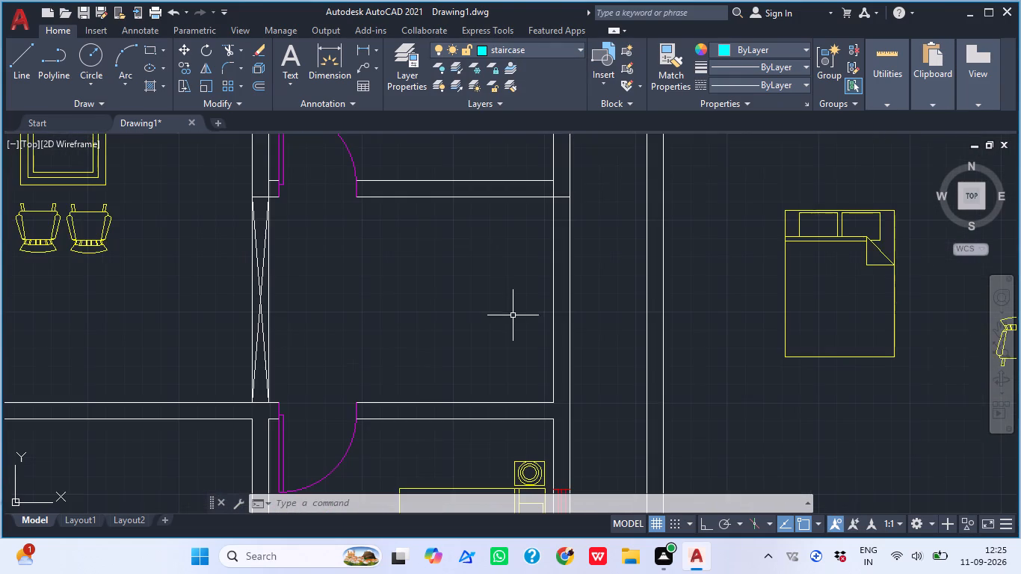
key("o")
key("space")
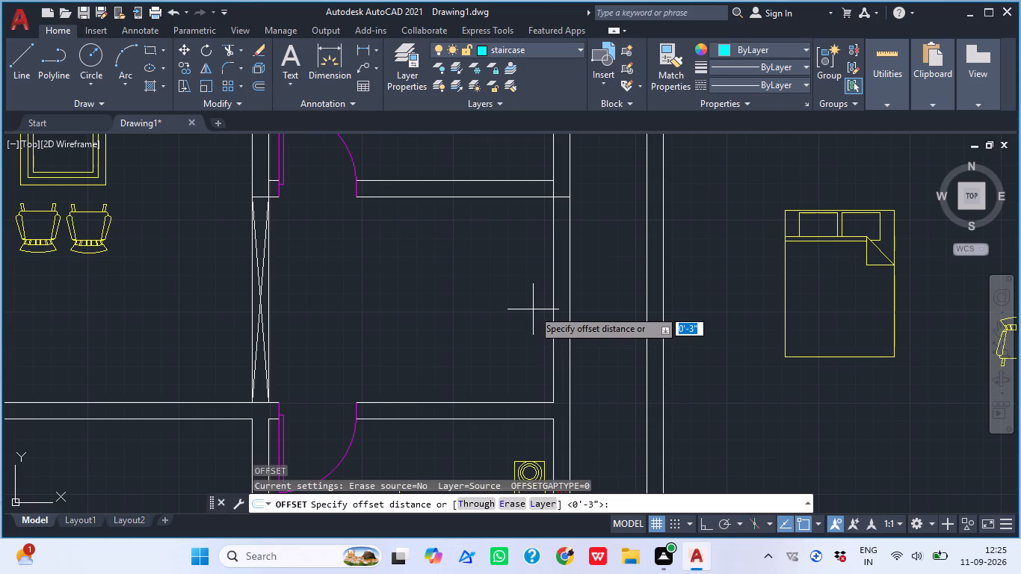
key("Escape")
Draw a vertical tread line about 9'-4" long between the north and south walls of the space between the east bedrooms.
key("l")
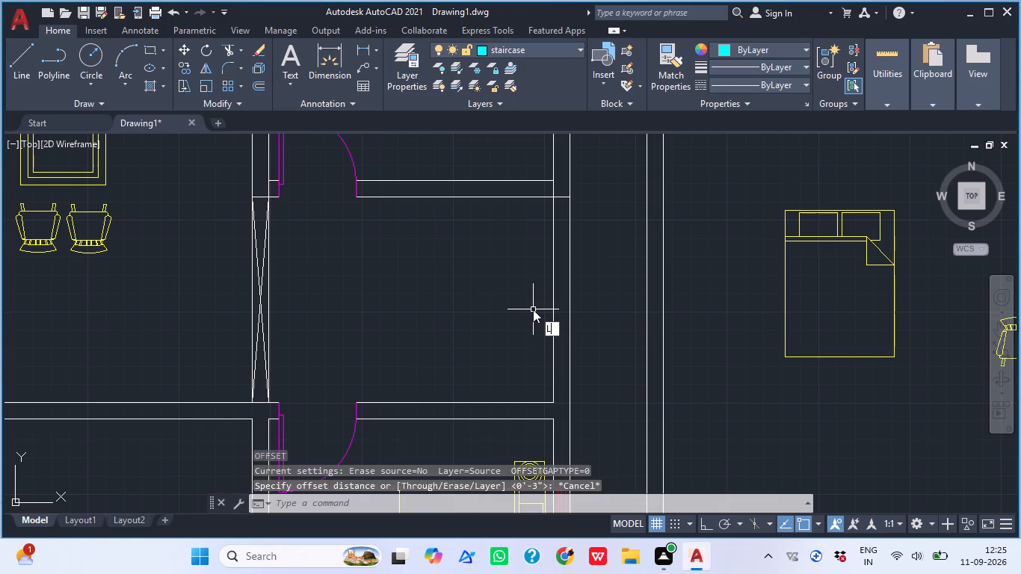
key("space")
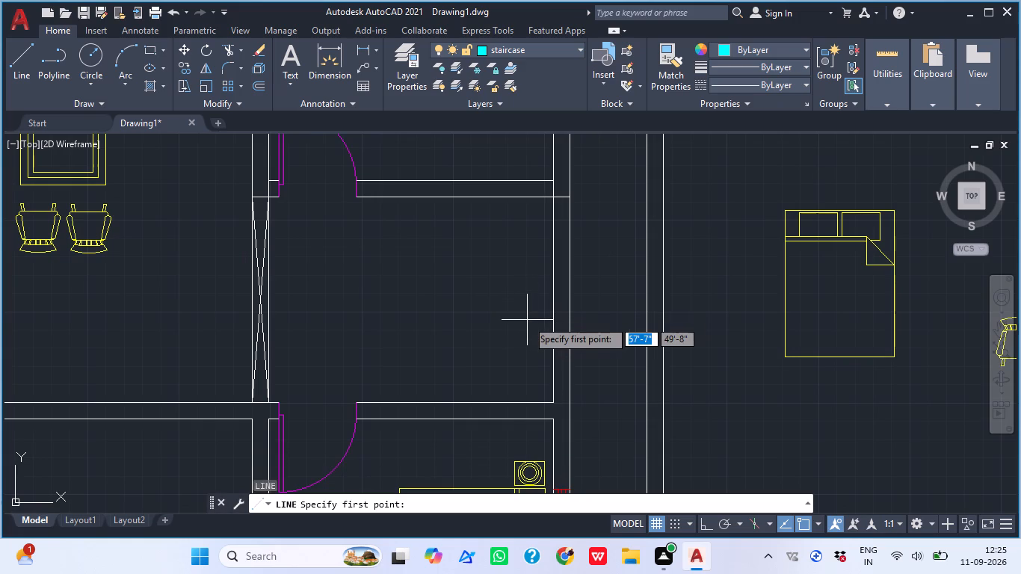
left_click(495, 196)
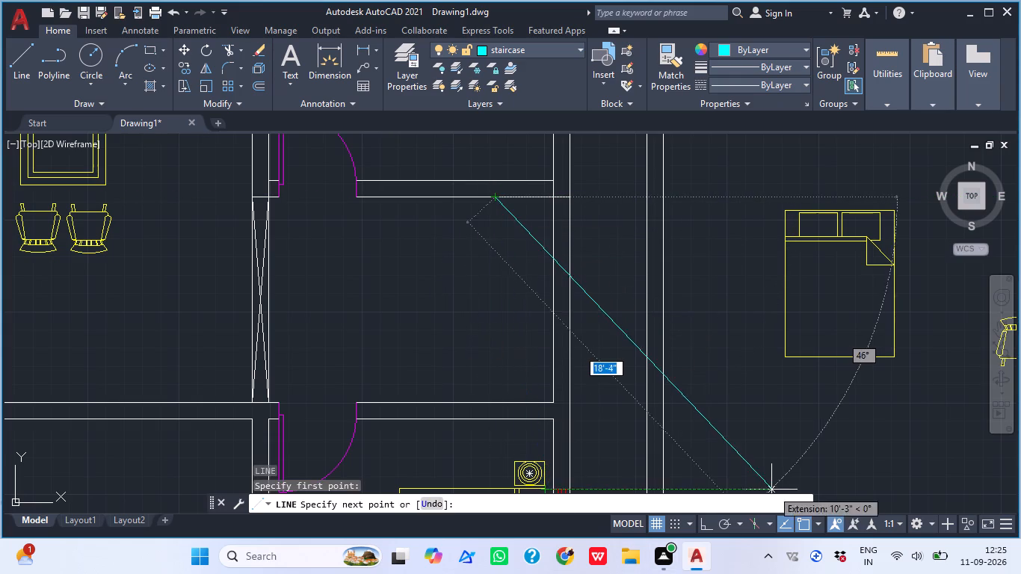
left_click(705, 528)
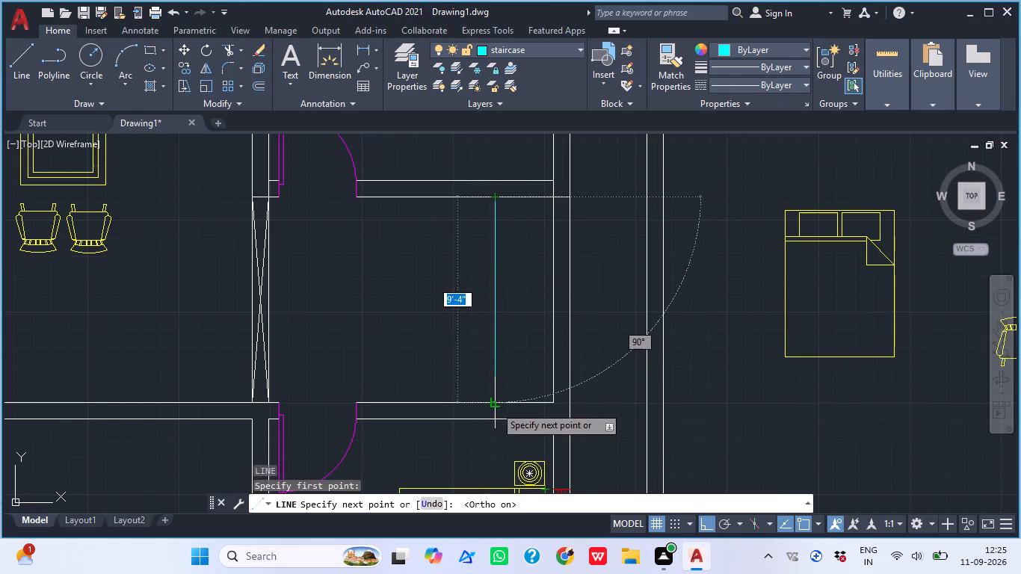
left_click(497, 402)
key("Escape")
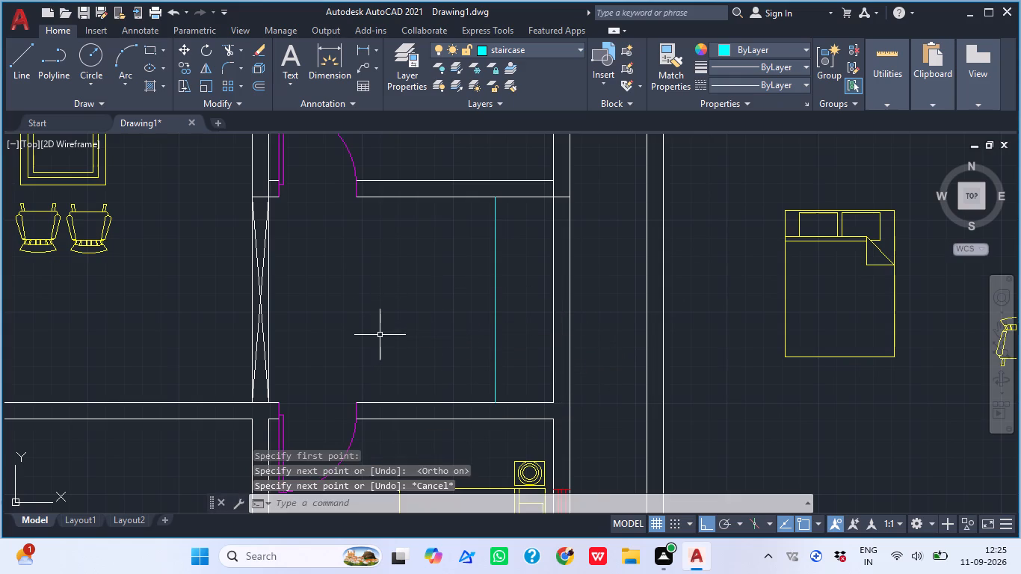
Offset the tread line westward at 1' spacing, each from the previous one, to add five more tread lines.
key("o")
key("space")
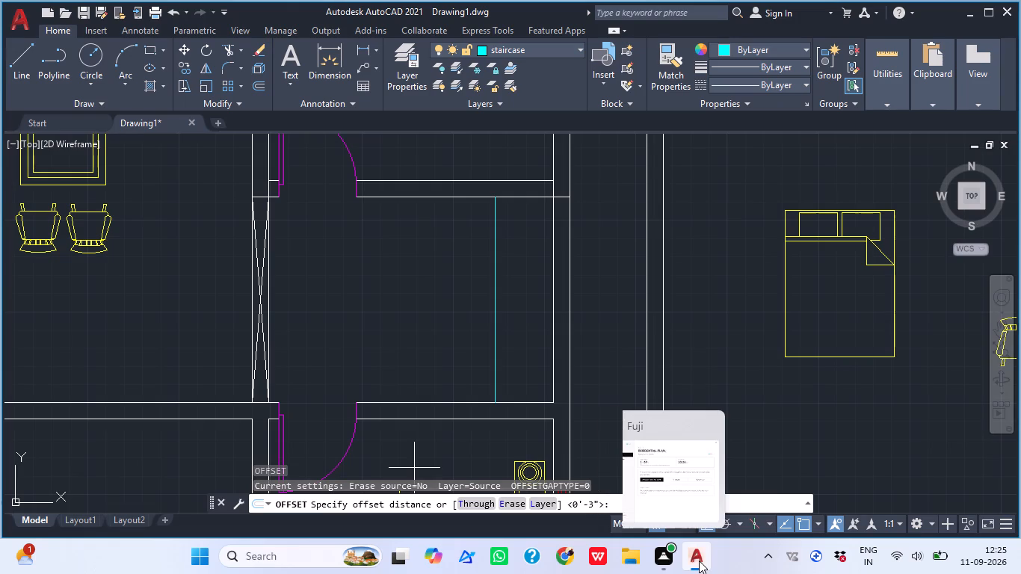
type("O")
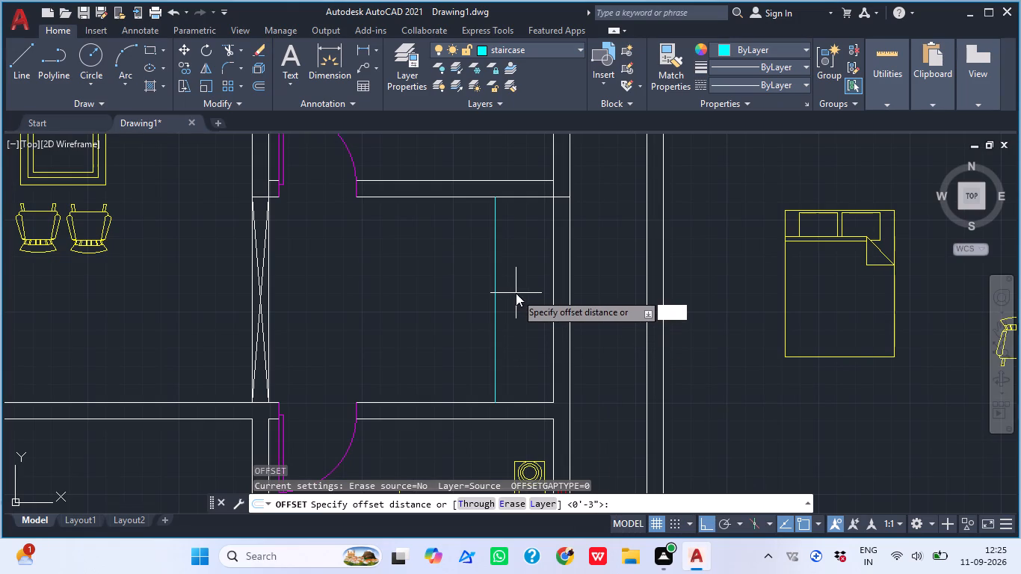
key("space")
type("1'")
key("Return")
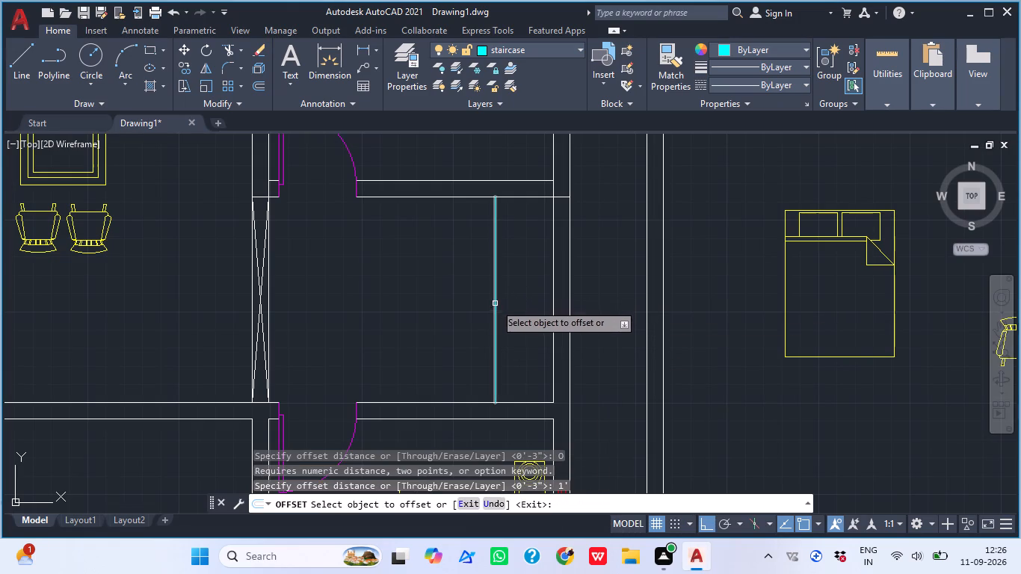
left_click(496, 305)
left_click(454, 321)
left_click(472, 321)
left_click(442, 331)
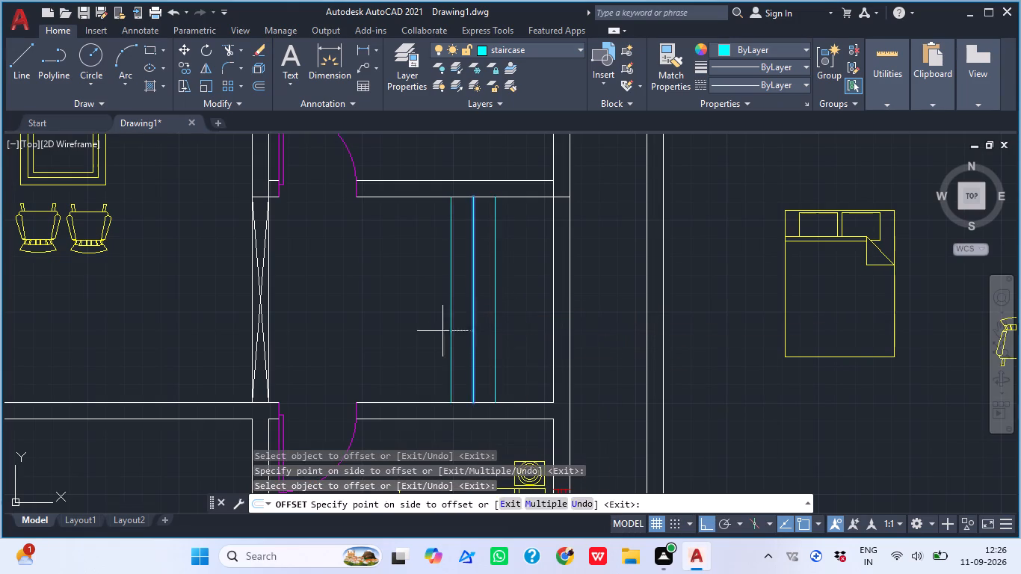
left_click(451, 320)
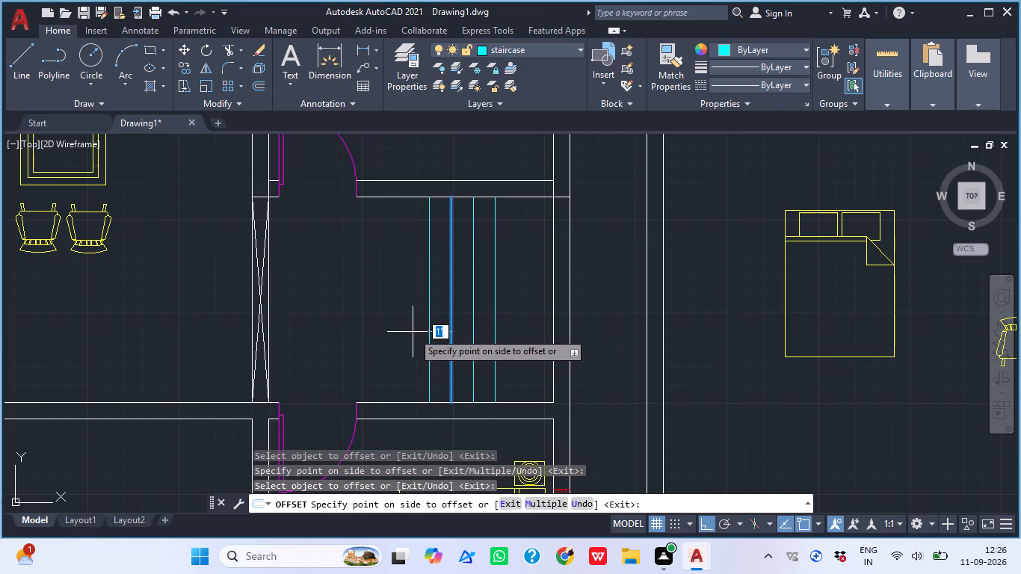
left_click_drag(416, 333, 424, 333)
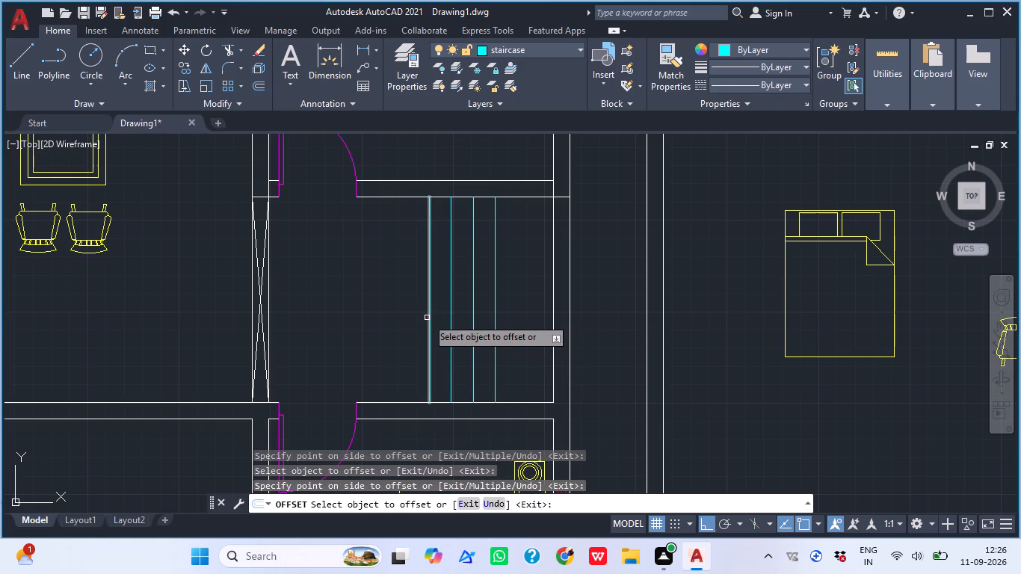
left_click(427, 318)
left_click(405, 318)
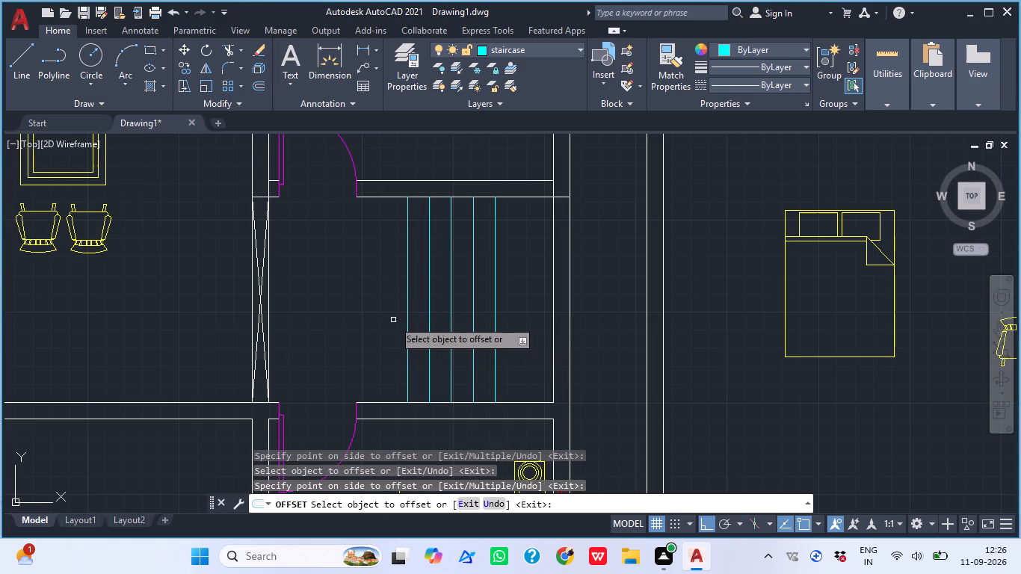
left_click(410, 317)
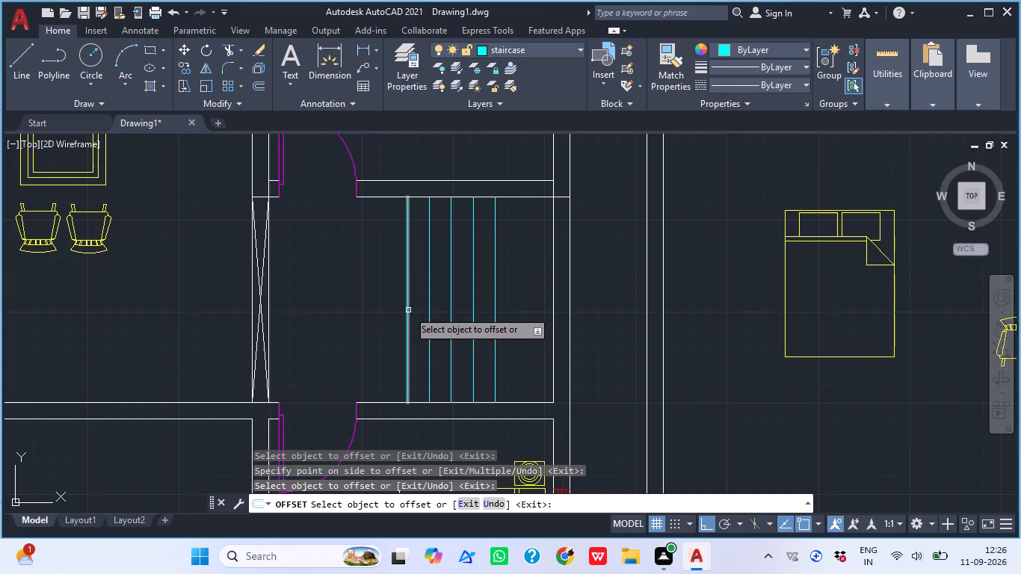
left_click(410, 310)
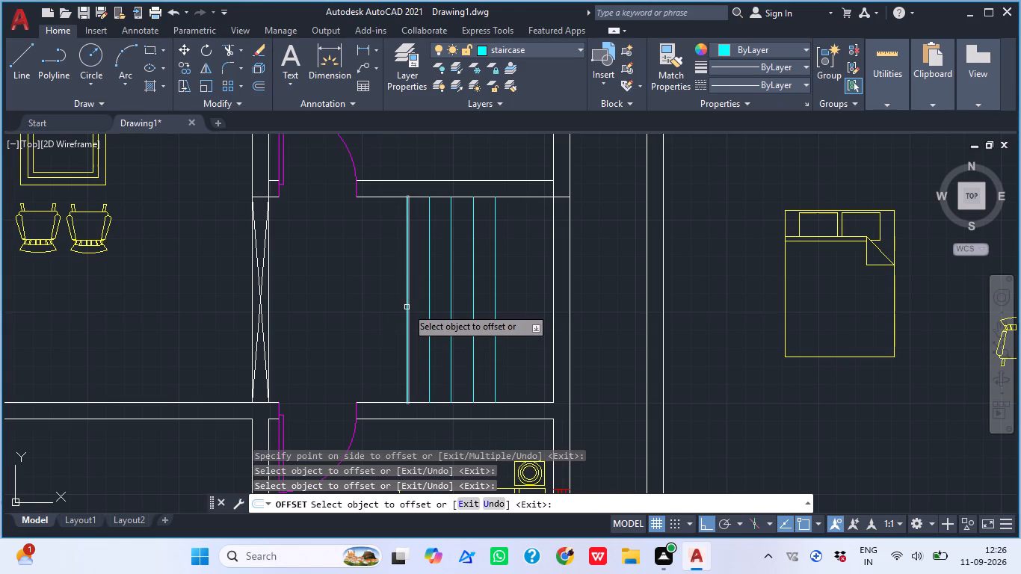
left_click(409, 307)
left_click(371, 312)
key("Escape")
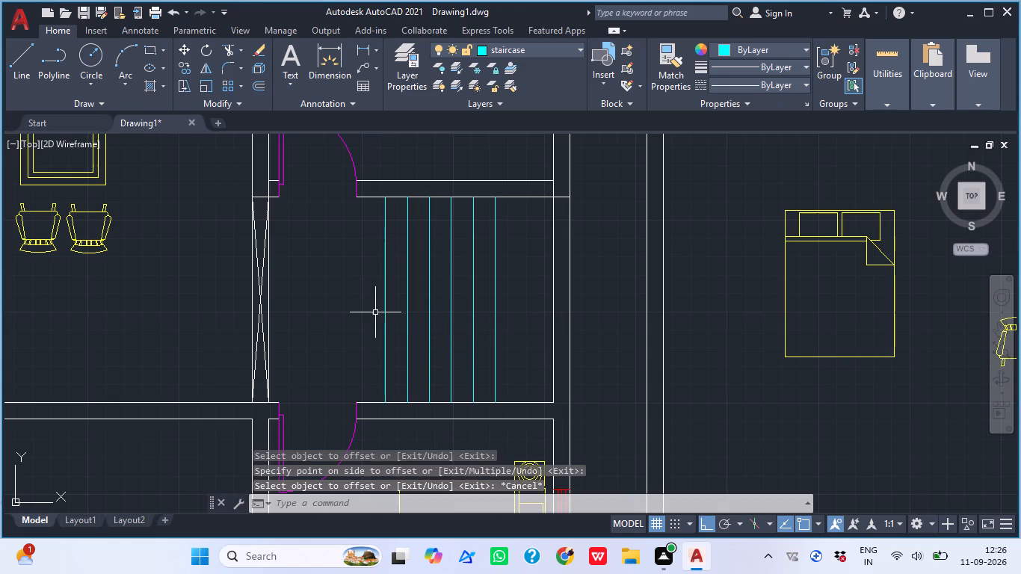
Draw a horizontal centre line about 5' long across the staircase, from the easternmost tread line's midpoint to the westernmost's.
type("L")
key("space")
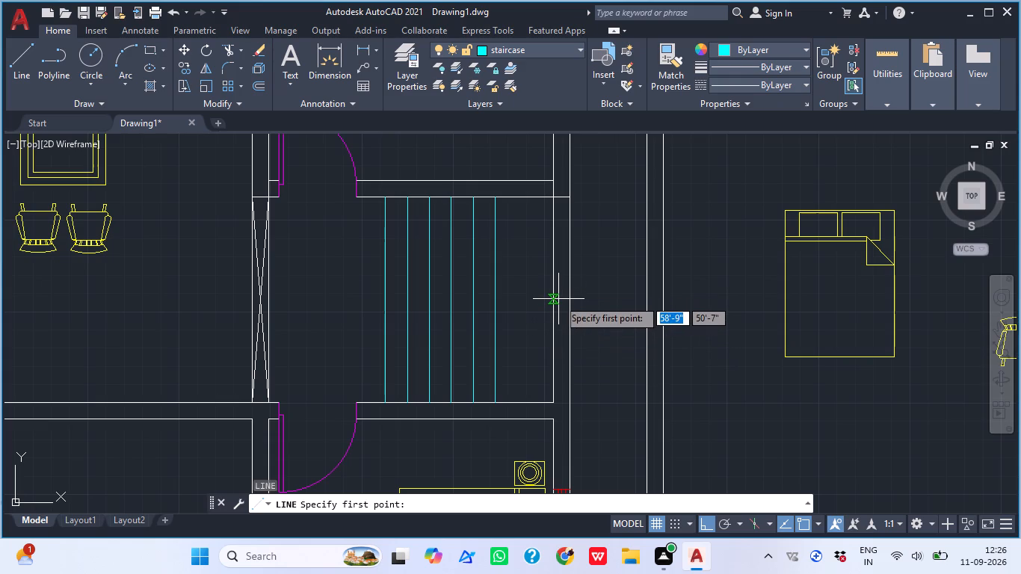
left_click(493, 298)
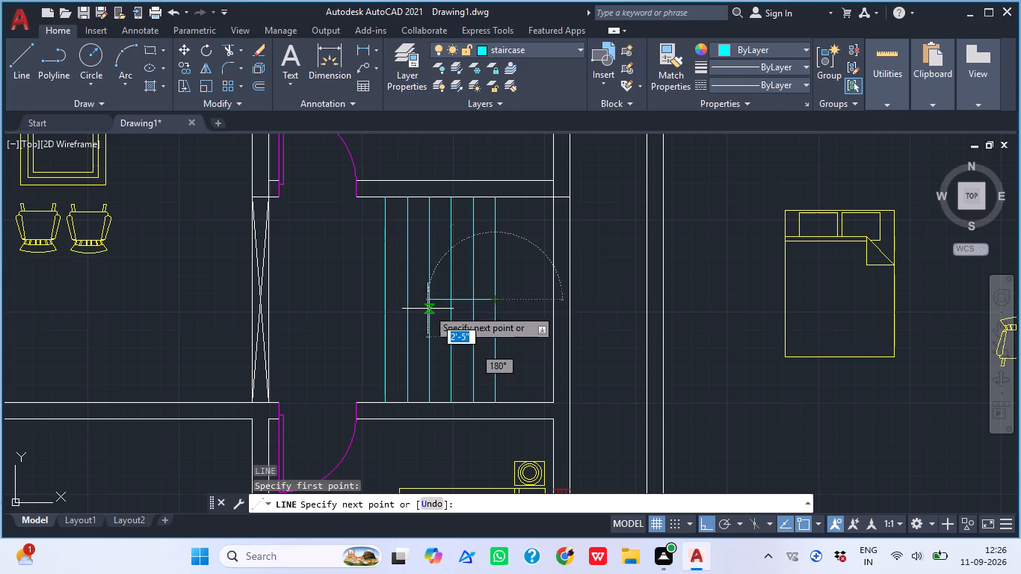
left_click(385, 300)
key("Escape")
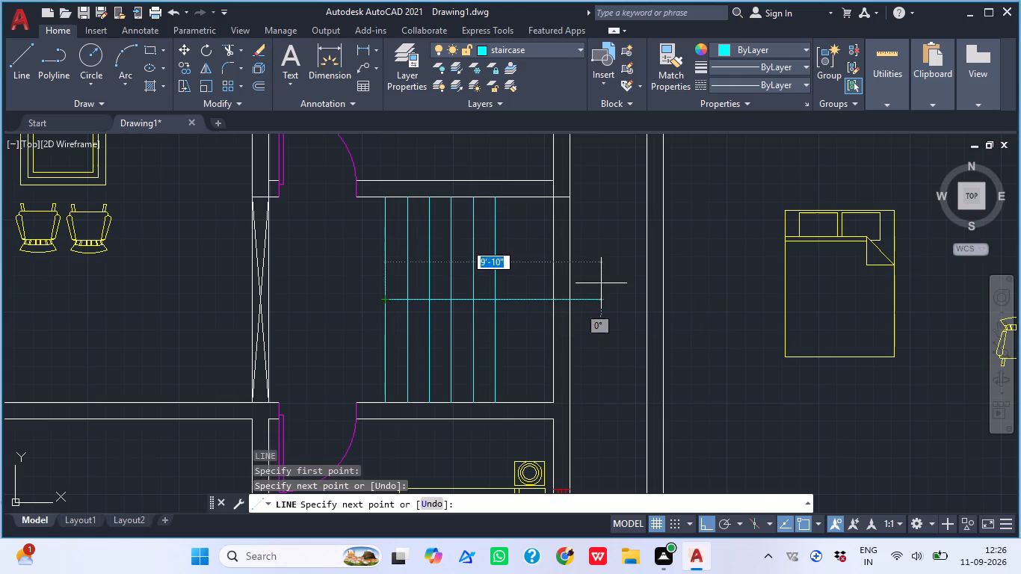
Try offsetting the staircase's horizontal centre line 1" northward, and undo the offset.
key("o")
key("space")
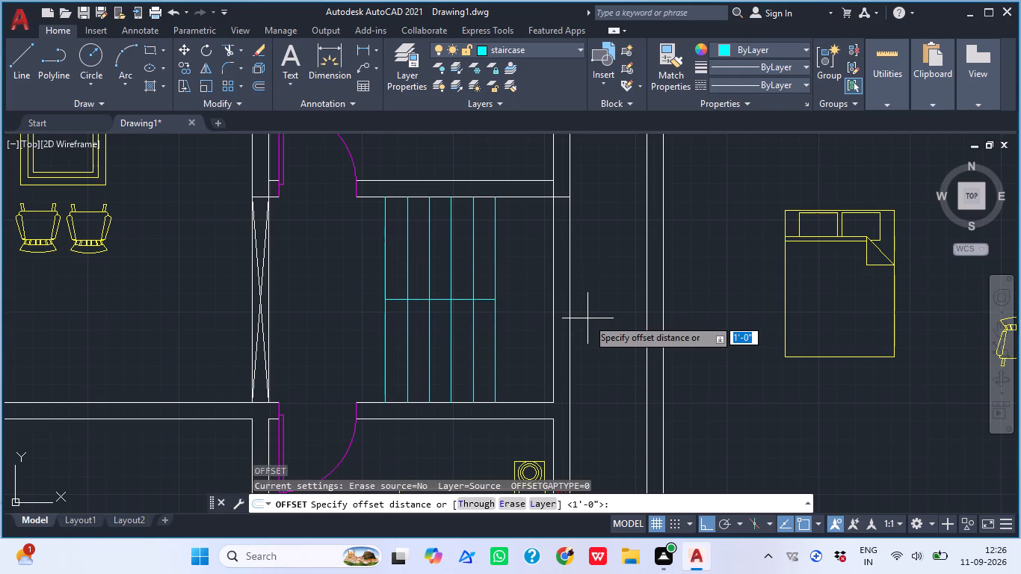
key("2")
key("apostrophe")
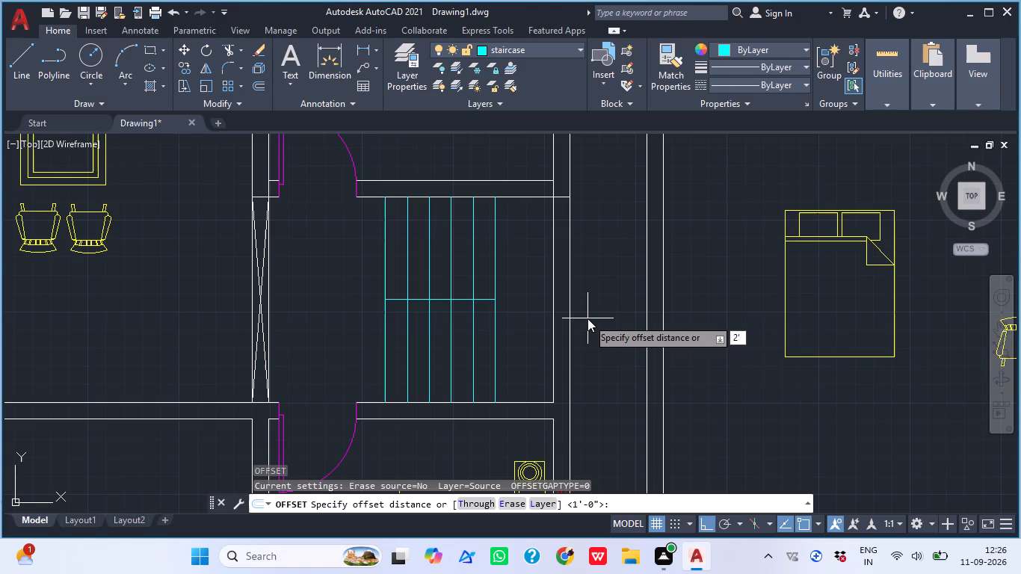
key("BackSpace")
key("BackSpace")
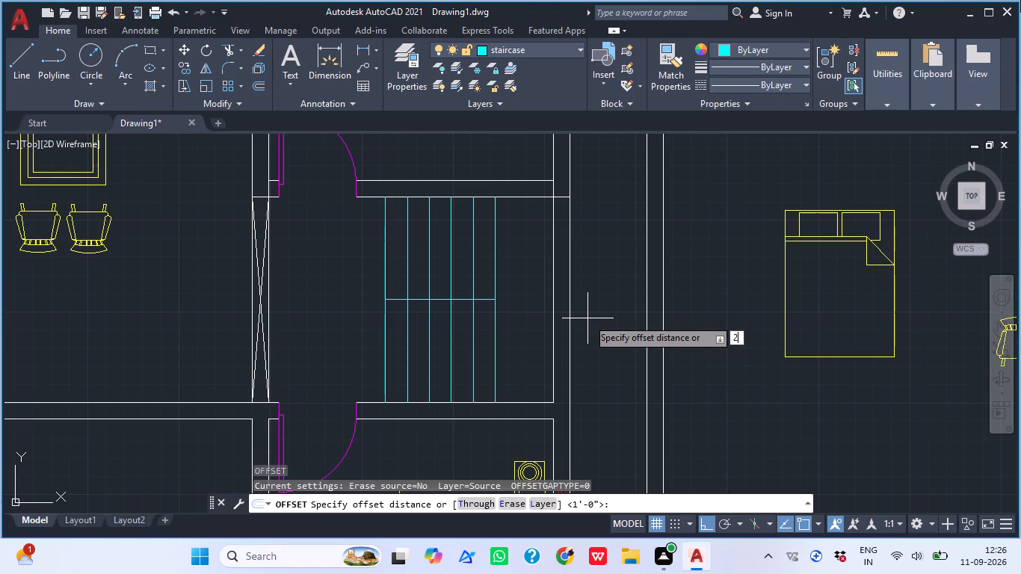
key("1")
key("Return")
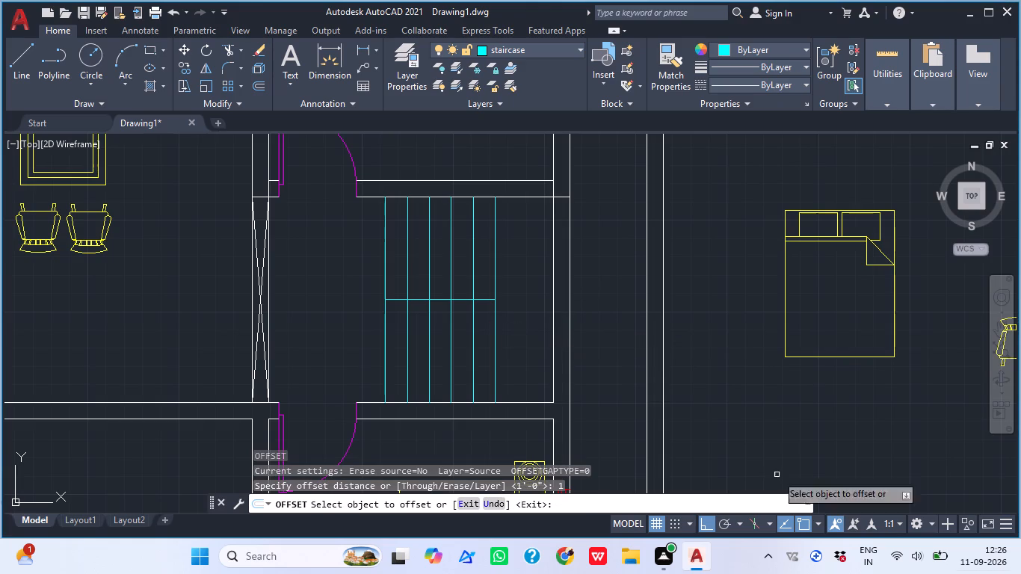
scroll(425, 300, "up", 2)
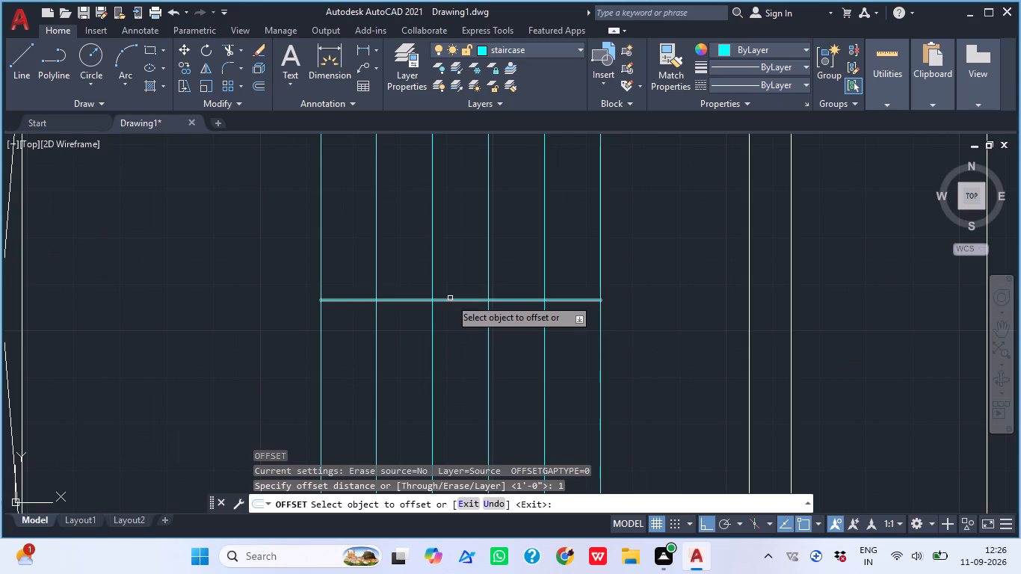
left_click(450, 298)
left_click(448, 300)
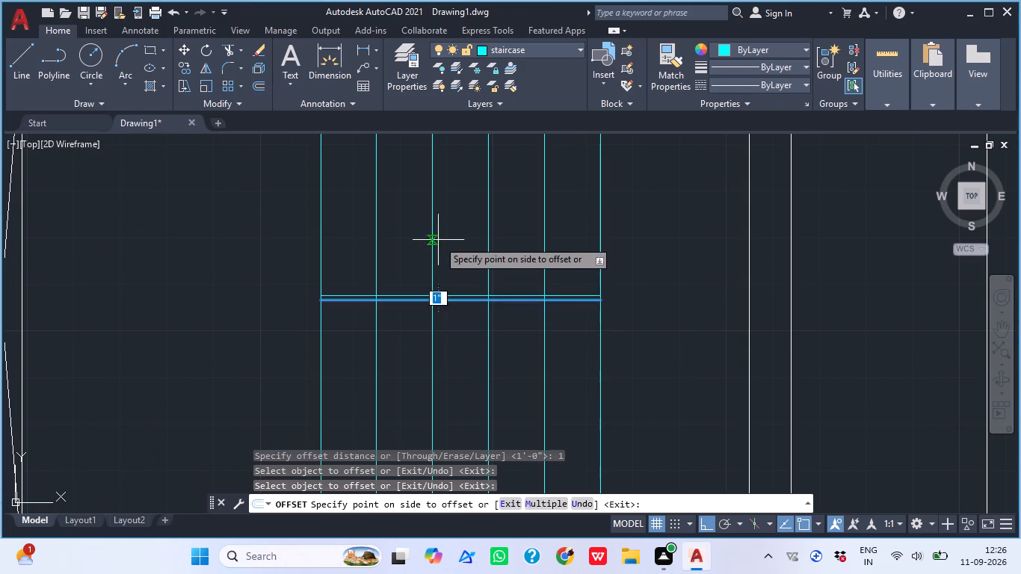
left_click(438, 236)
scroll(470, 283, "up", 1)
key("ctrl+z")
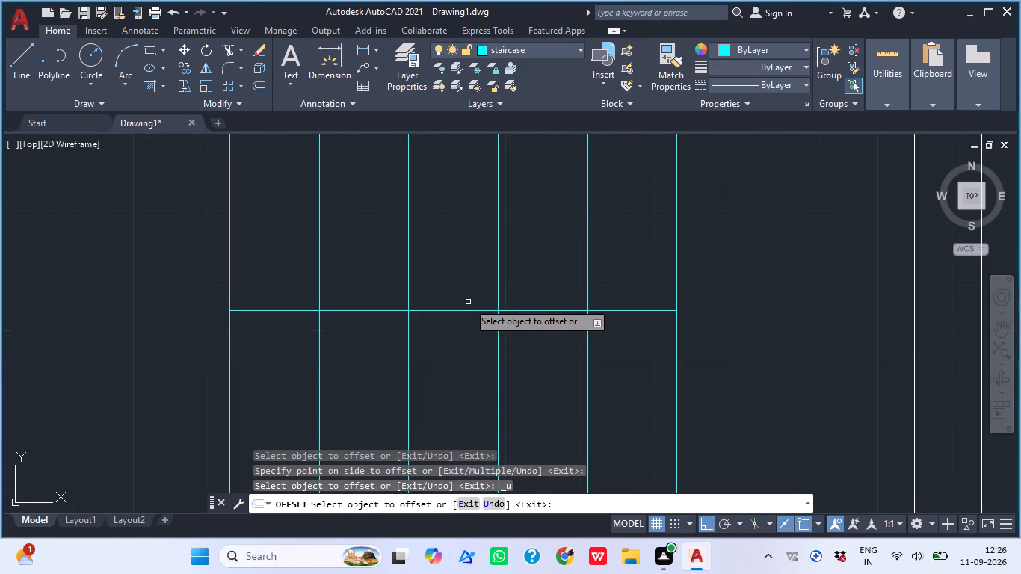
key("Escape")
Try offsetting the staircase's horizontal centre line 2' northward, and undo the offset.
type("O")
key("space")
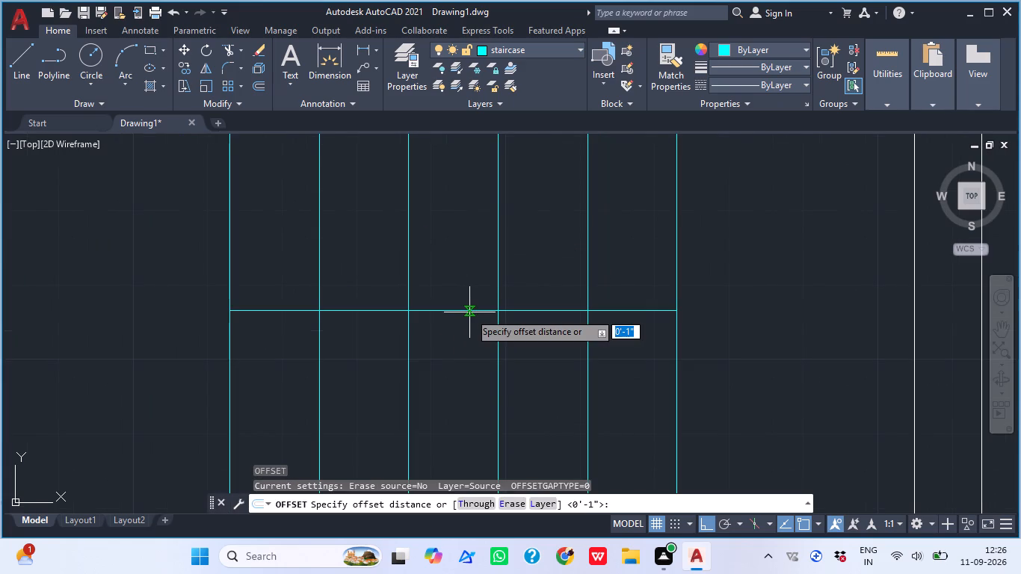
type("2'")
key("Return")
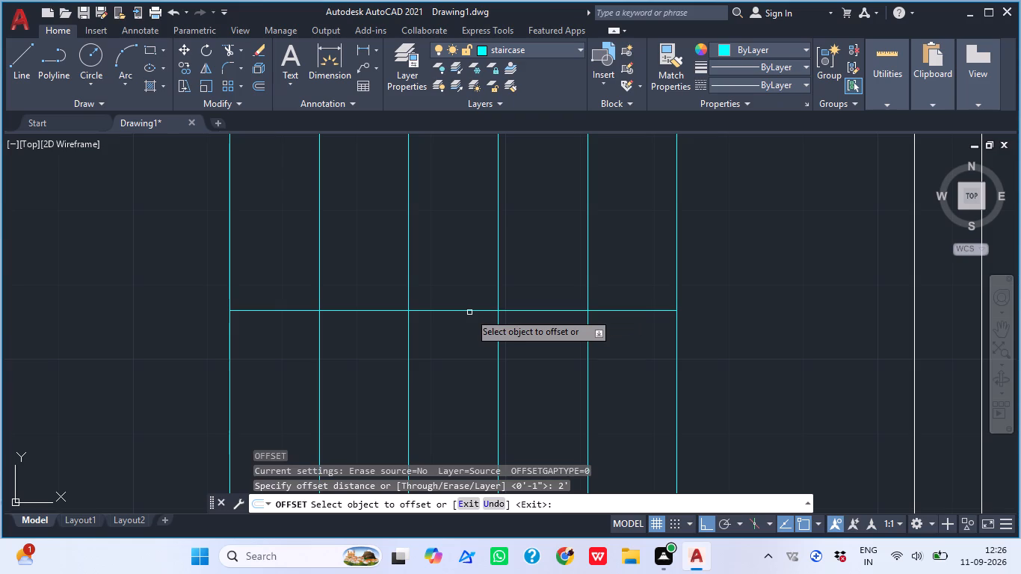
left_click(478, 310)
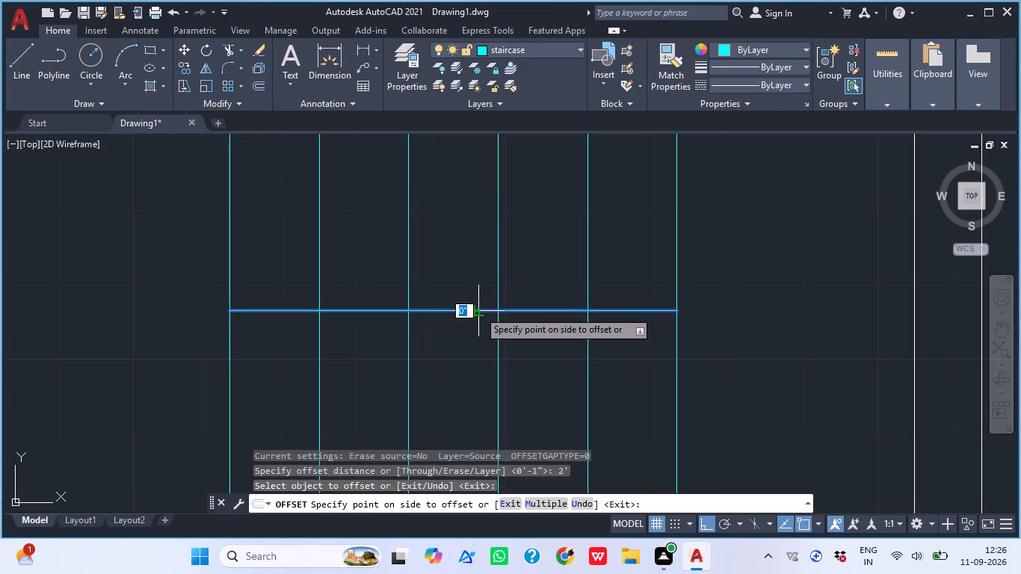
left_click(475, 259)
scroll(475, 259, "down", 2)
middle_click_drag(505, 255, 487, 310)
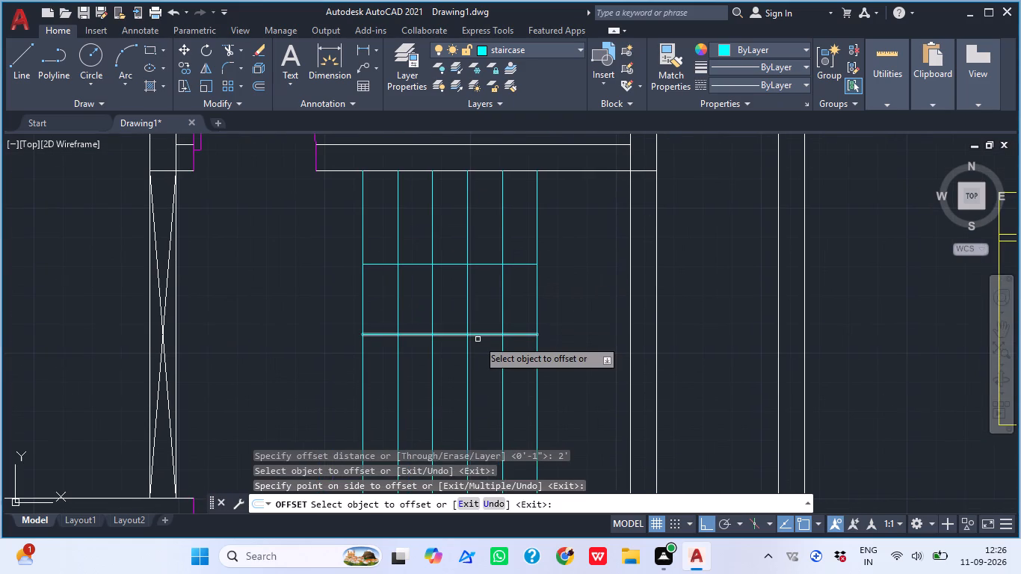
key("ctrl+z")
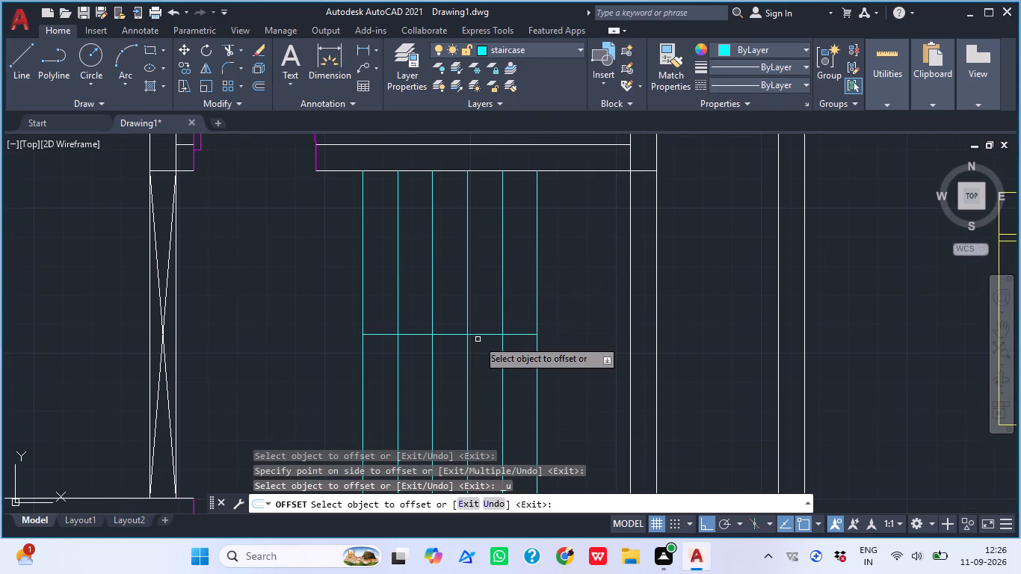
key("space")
Offset the staircase's horizontal centre line 1' to the north and 1' to the south.
key("space")
type("1'")
key("Return")
scroll(478, 339, "up", 1)
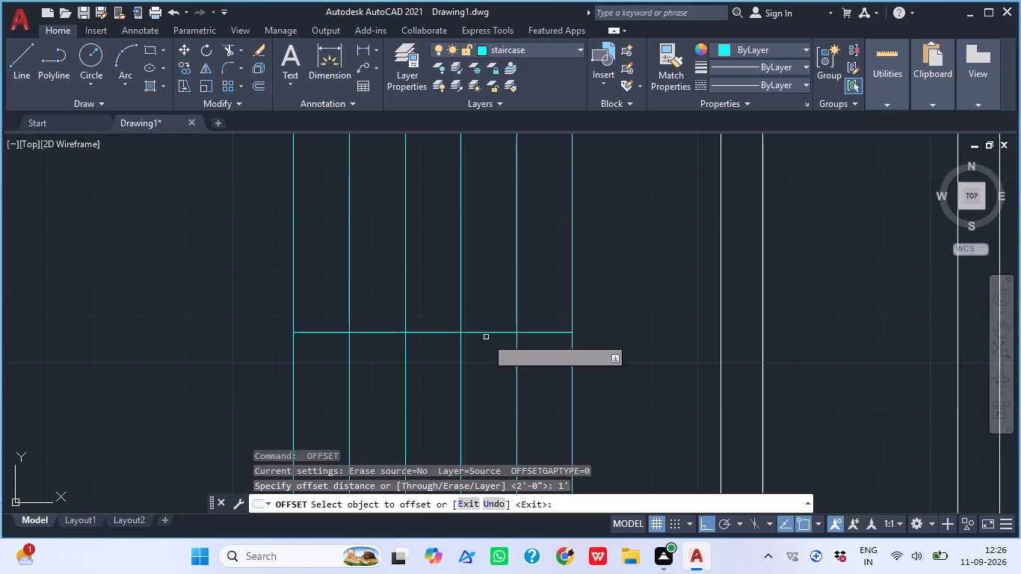
left_click(487, 332)
left_click(486, 294)
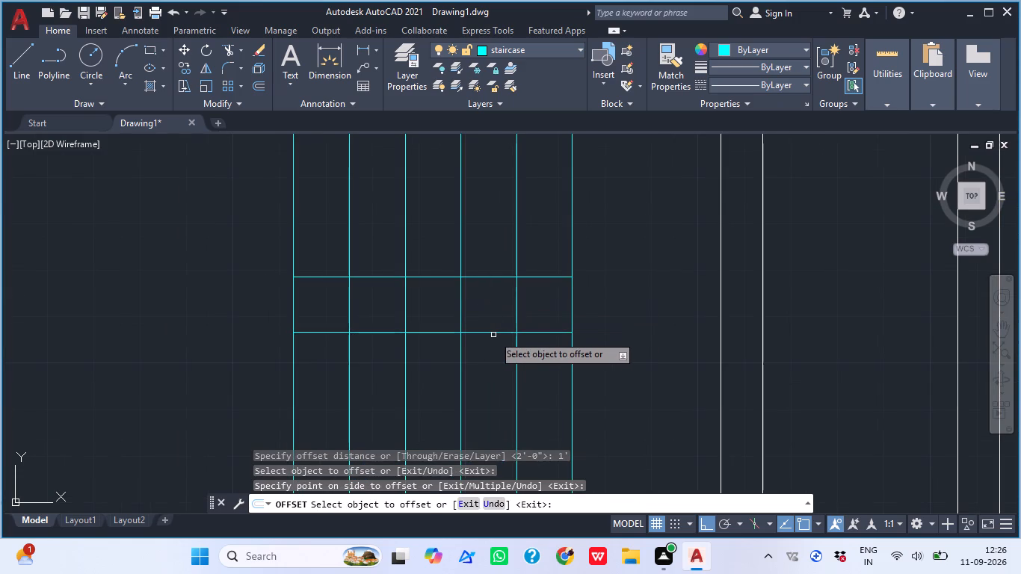
left_click(493, 330)
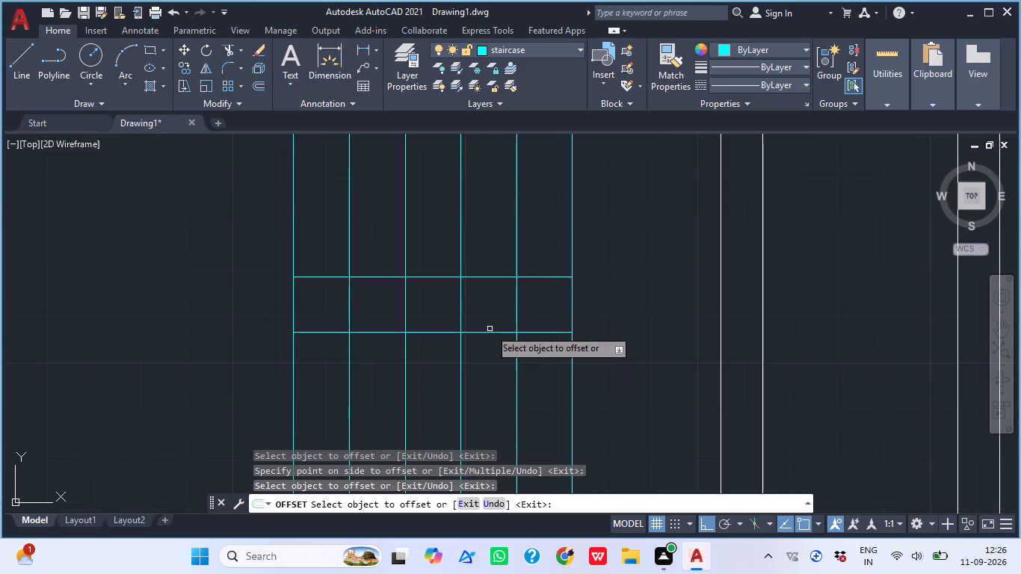
left_click(490, 332)
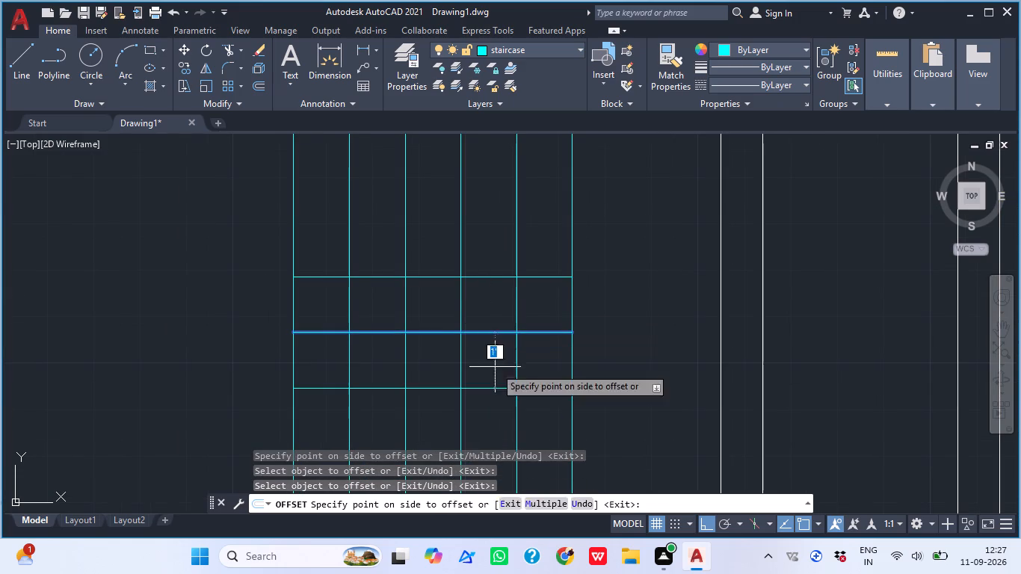
left_click(495, 390)
key("Escape")
Trim away the inner tread segments and the centre line between the two offset lines, leaving an open strip between the flights.
key("t")
key("r")
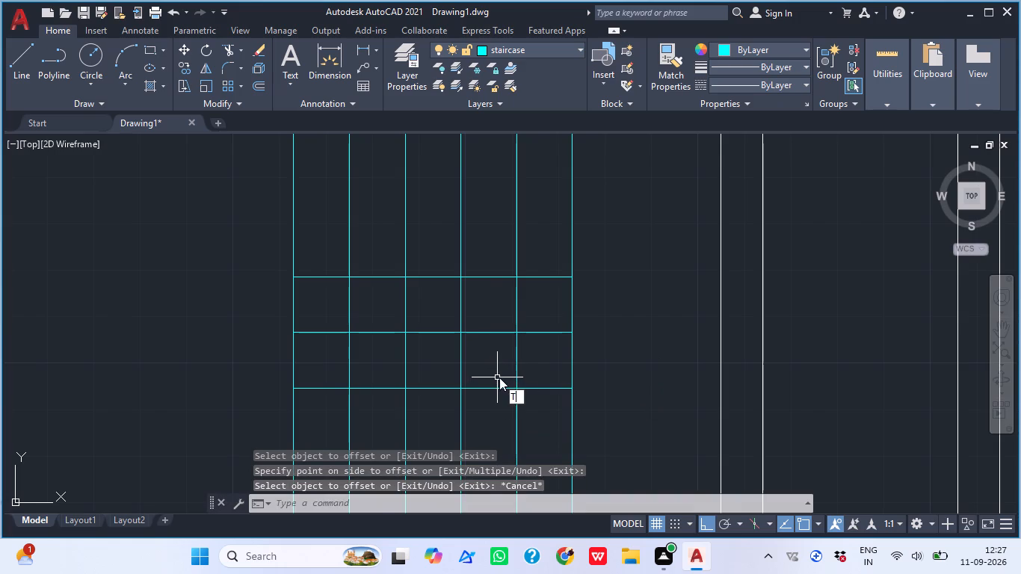
key("space")
left_click(241, 297)
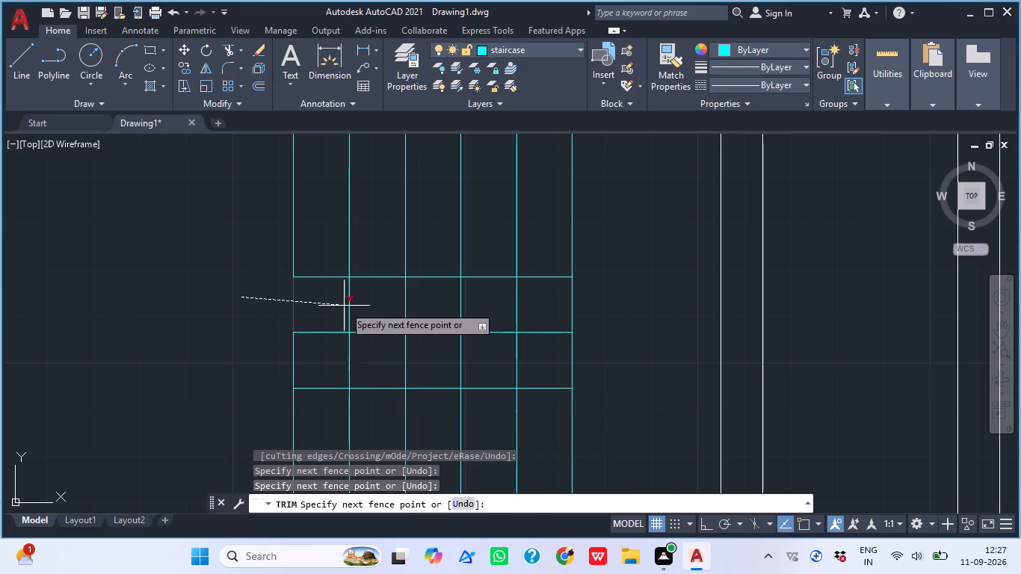
key("Escape")
key("space")
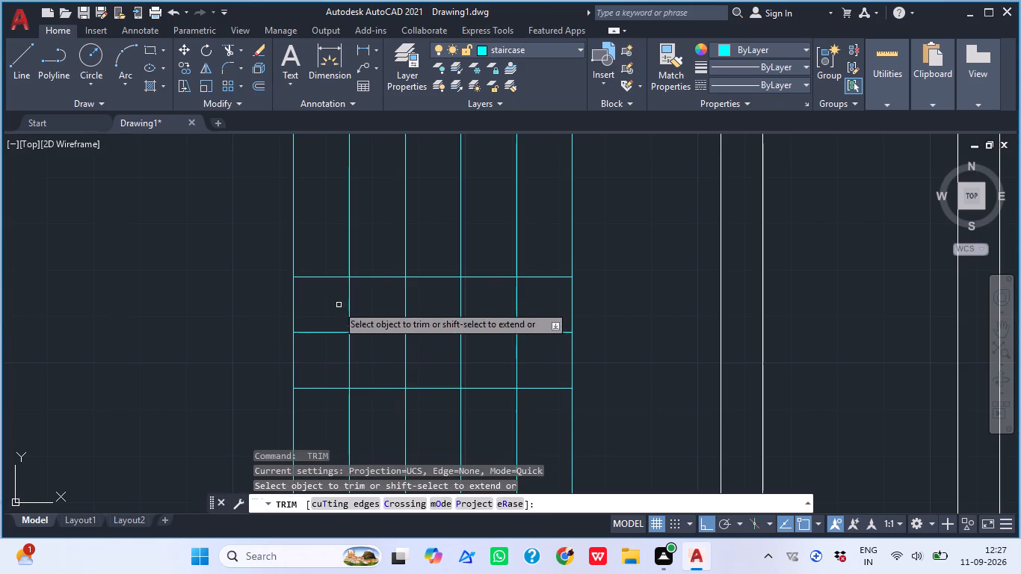
left_click(331, 302)
left_click(528, 312)
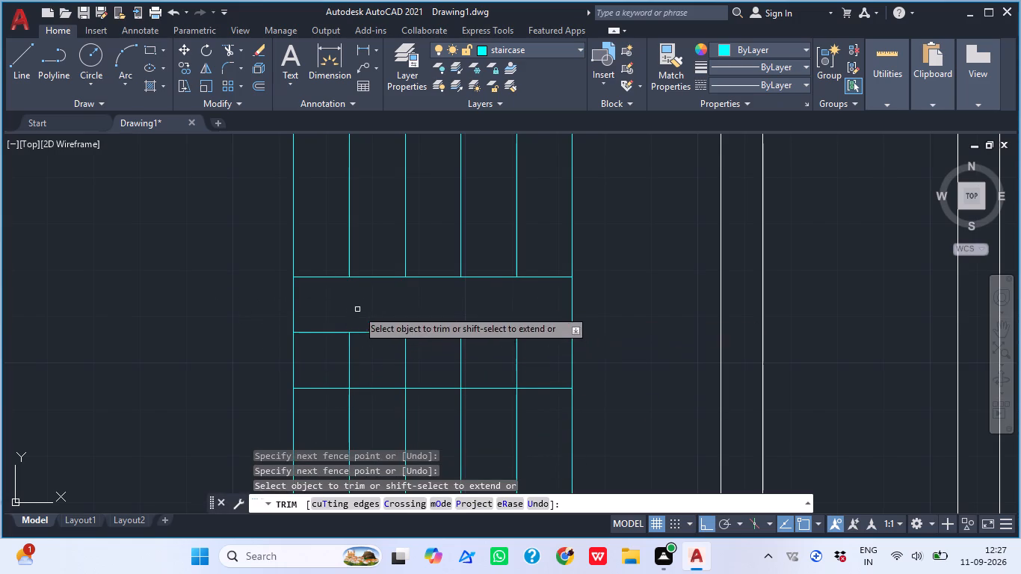
left_click(326, 320)
left_click(536, 359)
left_click(534, 327)
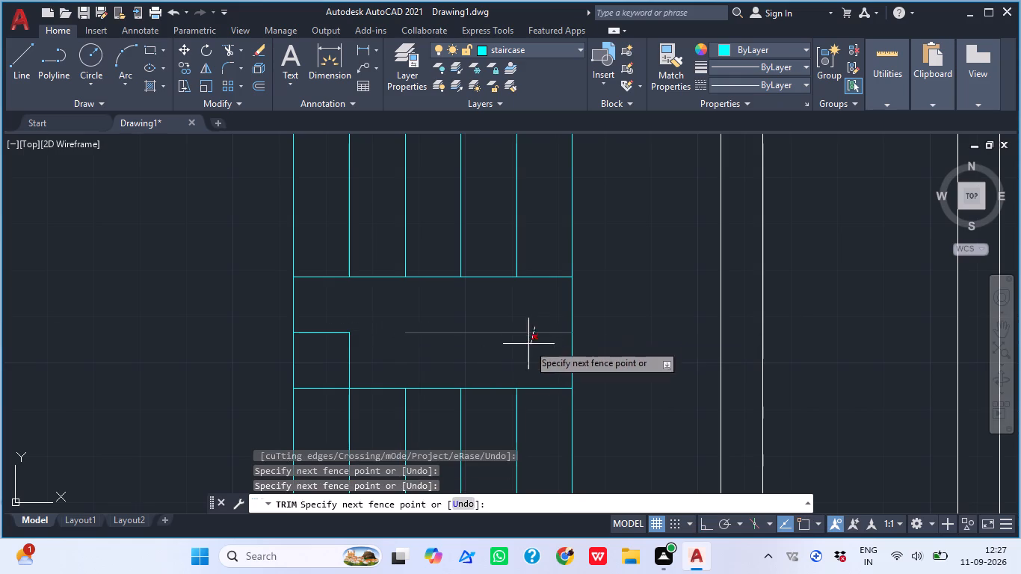
left_click(520, 351)
left_click(315, 317)
left_click(359, 371)
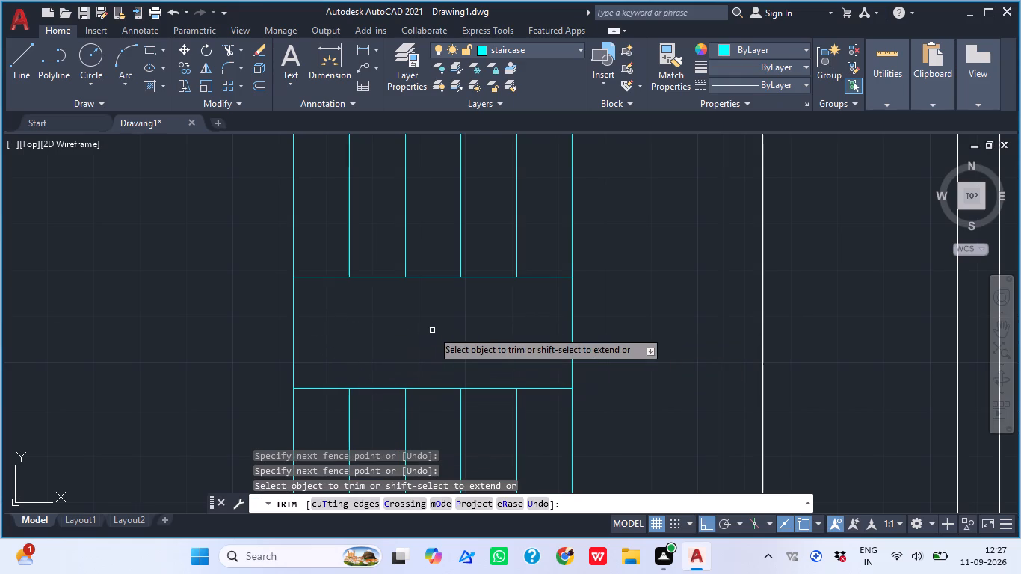
key("grave")
key("Escape")
Erase the five spare furniture blocks lying outside the plot's east boundary wall.
scroll(458, 330, "down", 2)
middle_click(403, 389)
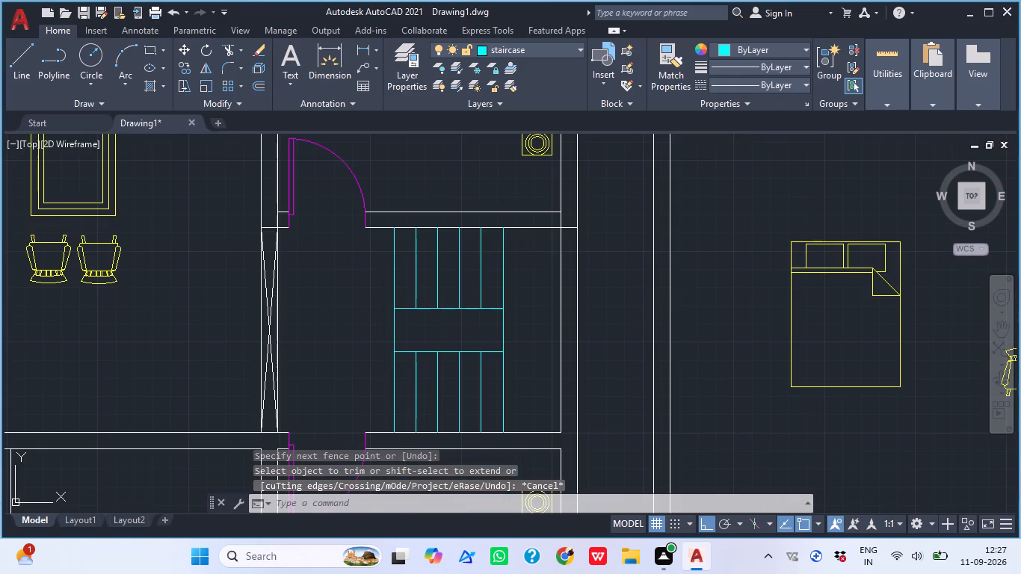
scroll(405, 401, "down", 1)
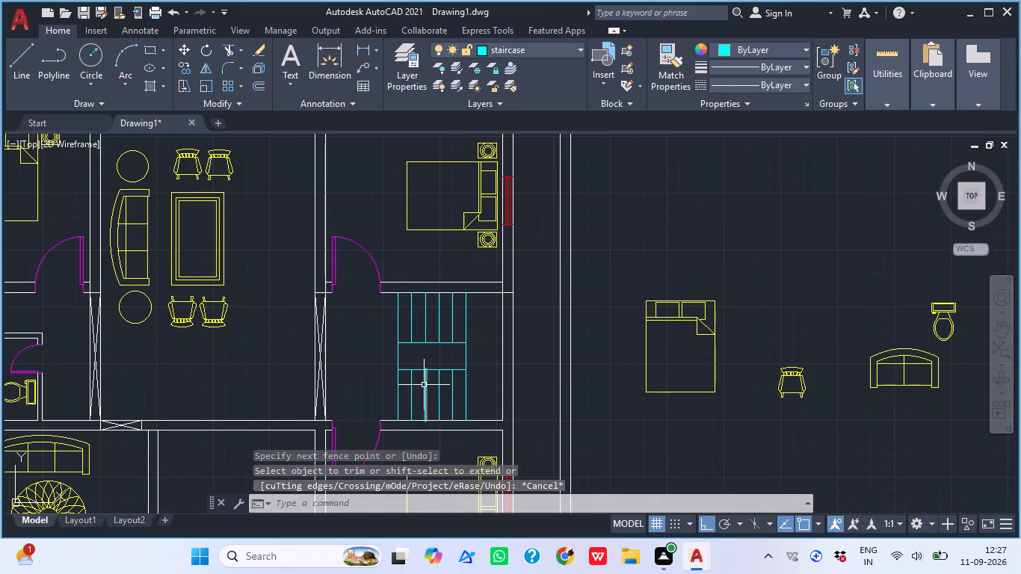
middle_click_drag(466, 359, 472, 352)
scroll(470, 347, "up", 2)
scroll(464, 362, "down", 2)
middle_click_drag(448, 363, 447, 457)
scroll(447, 454, "down", 3)
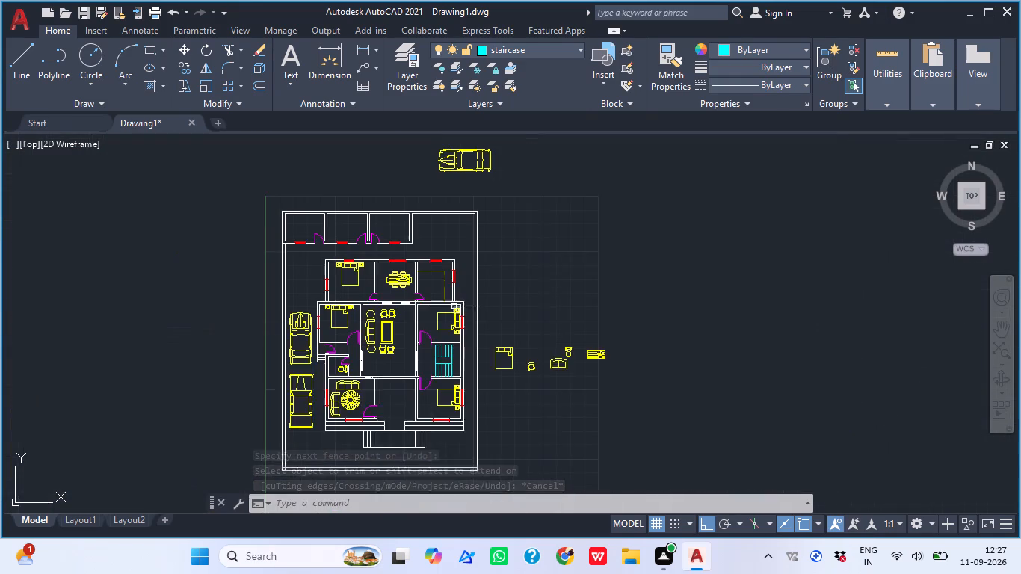
middle_click_drag(429, 303, 490, 303)
middle_click_drag(641, 404, 595, 375)
left_click(490, 304)
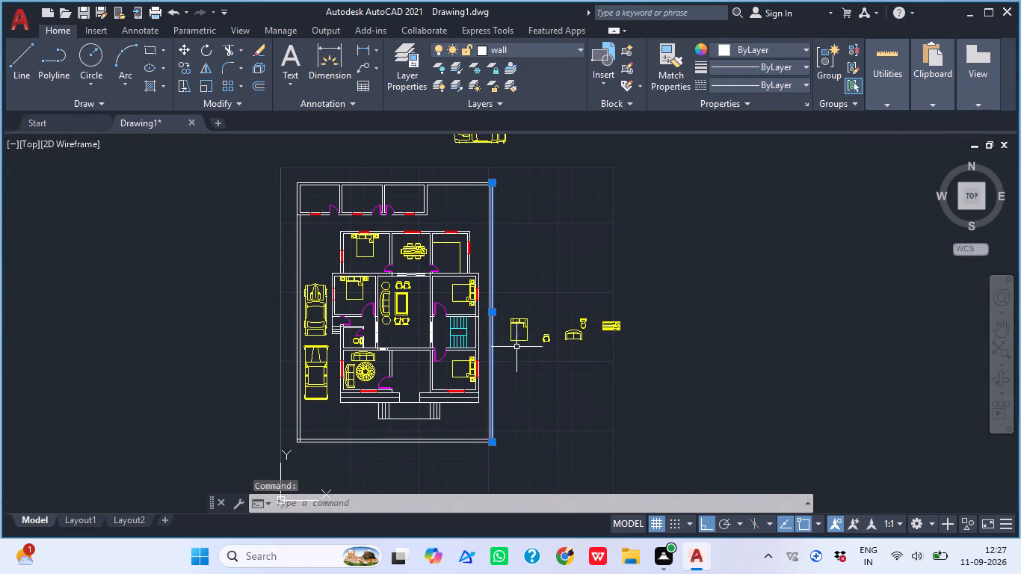
key("Escape")
left_click(502, 285)
left_click(627, 387)
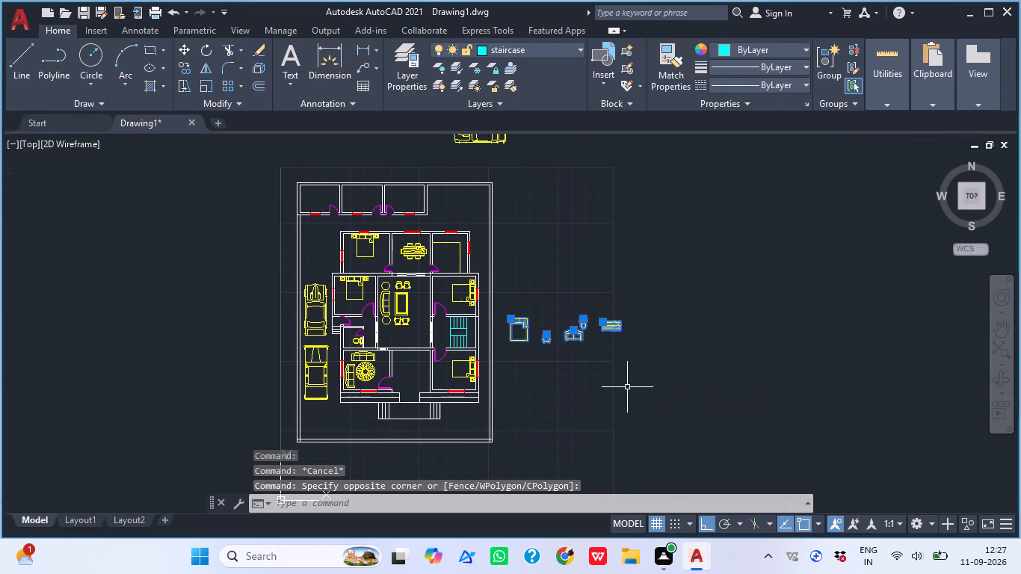
key("Delete")
Erase the spare car block lying north of the plot boundary.
middle_click_drag(519, 300, 529, 395)
left_click(432, 197)
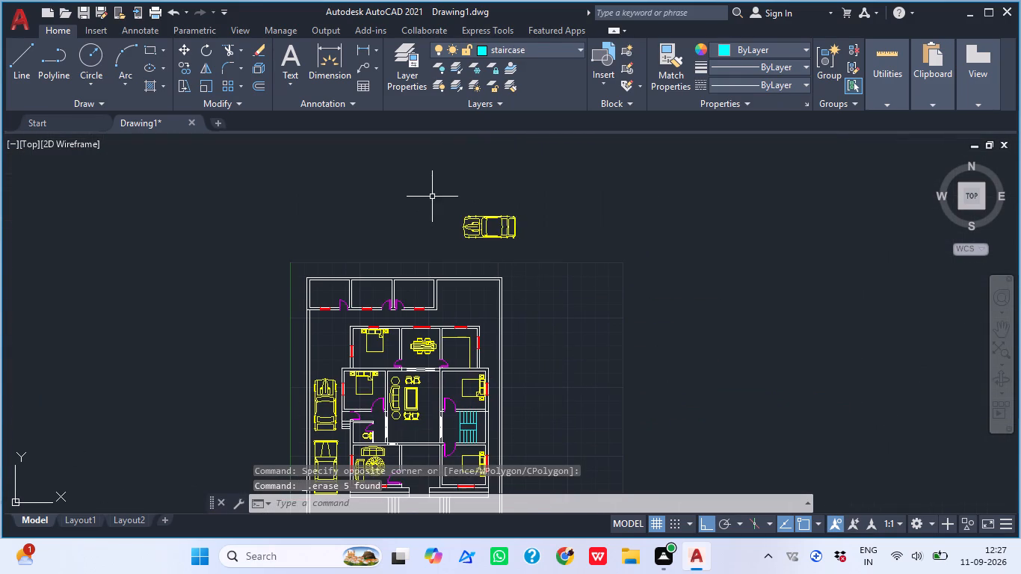
left_click(550, 269)
key("Delete")
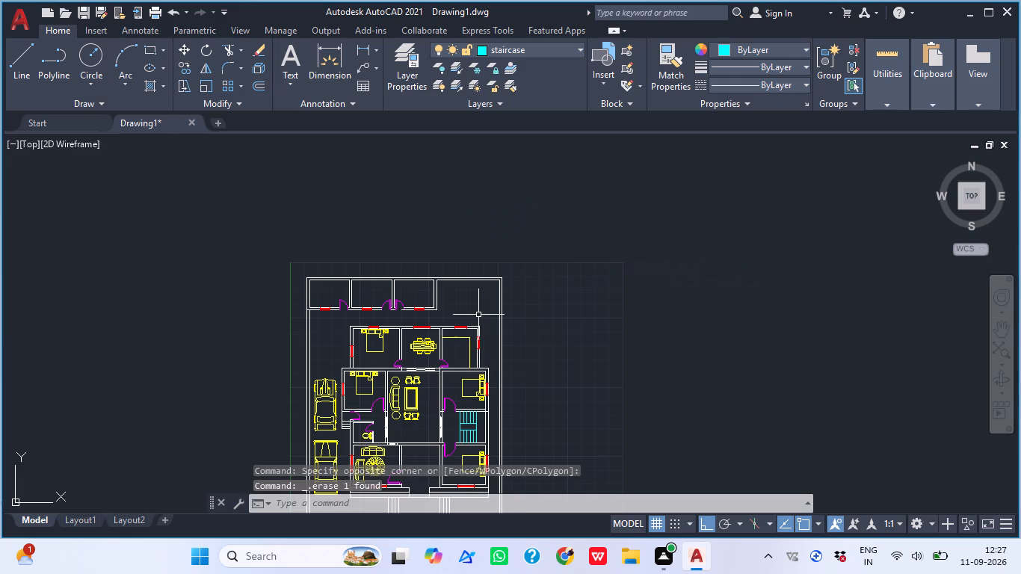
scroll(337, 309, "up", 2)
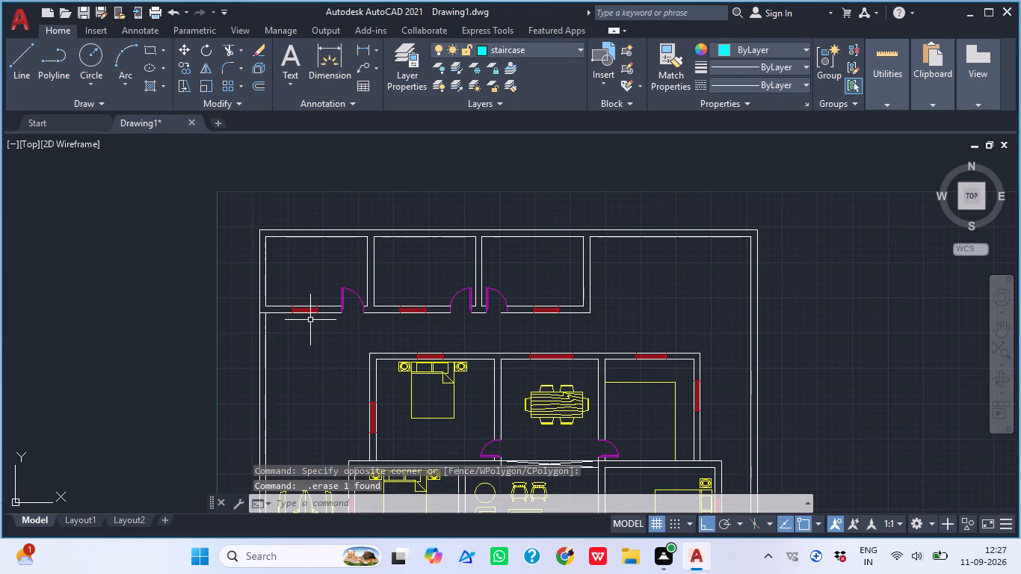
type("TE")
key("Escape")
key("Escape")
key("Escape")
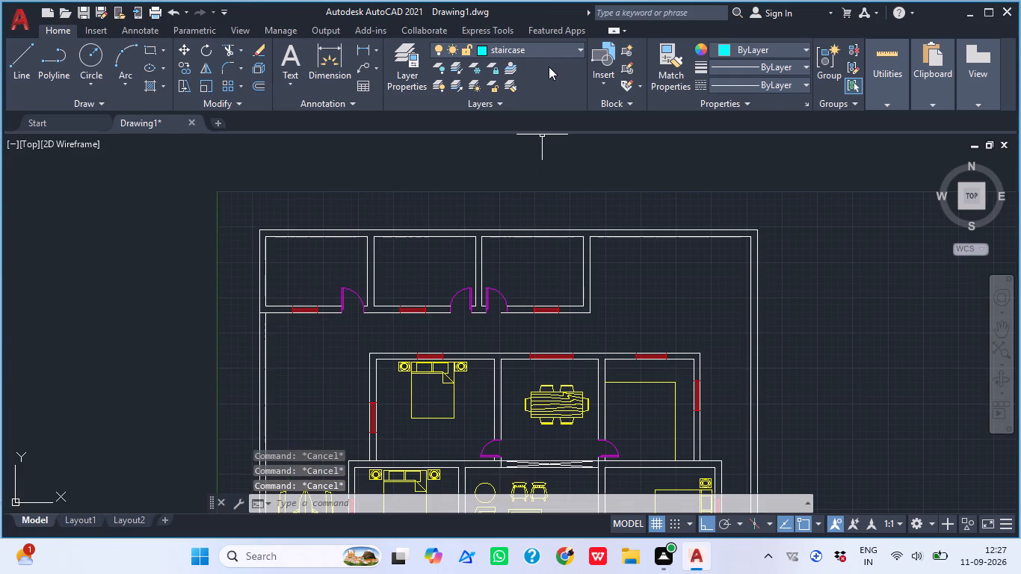
Make the text layer current.
left_click(542, 58)
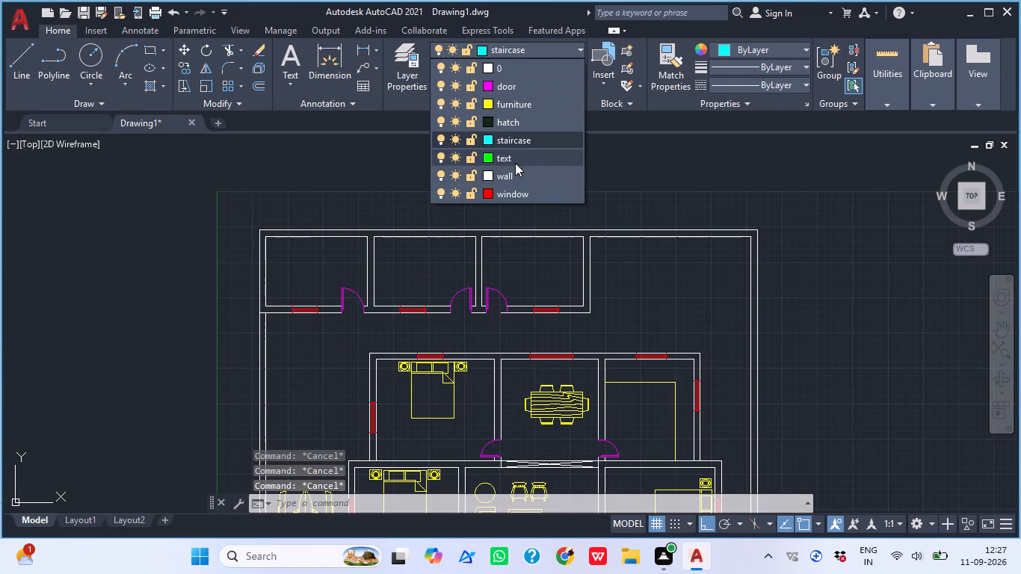
left_click(515, 163)
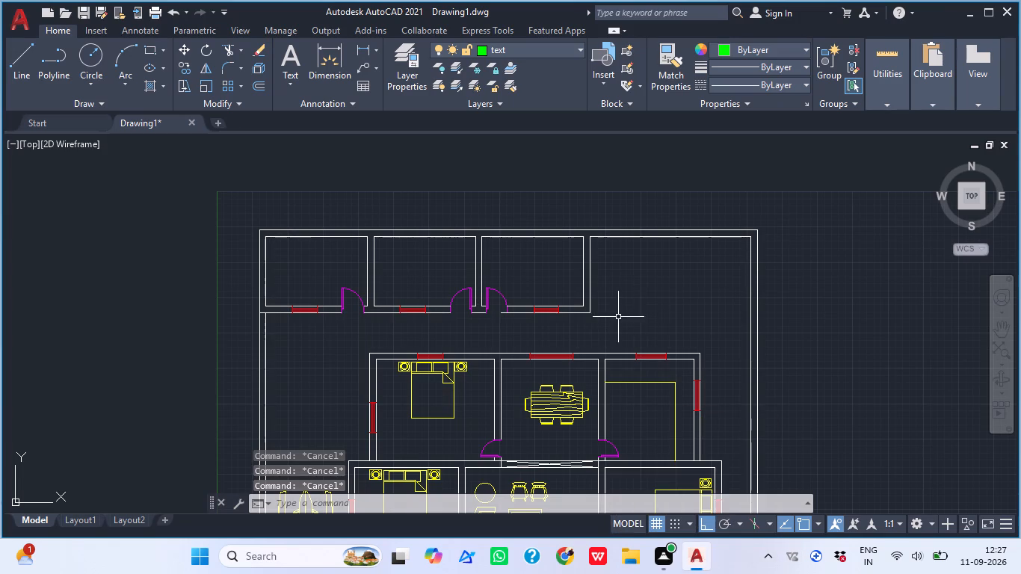
Place the single-line text ROOM in the plan's north-west corner room, about 1' high with a 270° rotation.
scroll(617, 302, "down", 1)
middle_click_drag(614, 314, 591, 248)
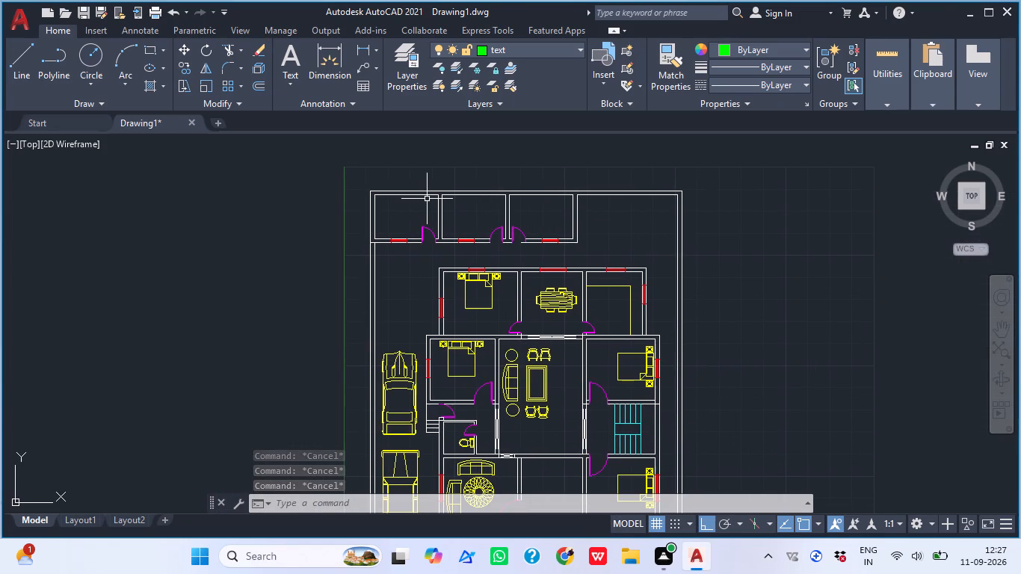
scroll(333, 206, "up", 1)
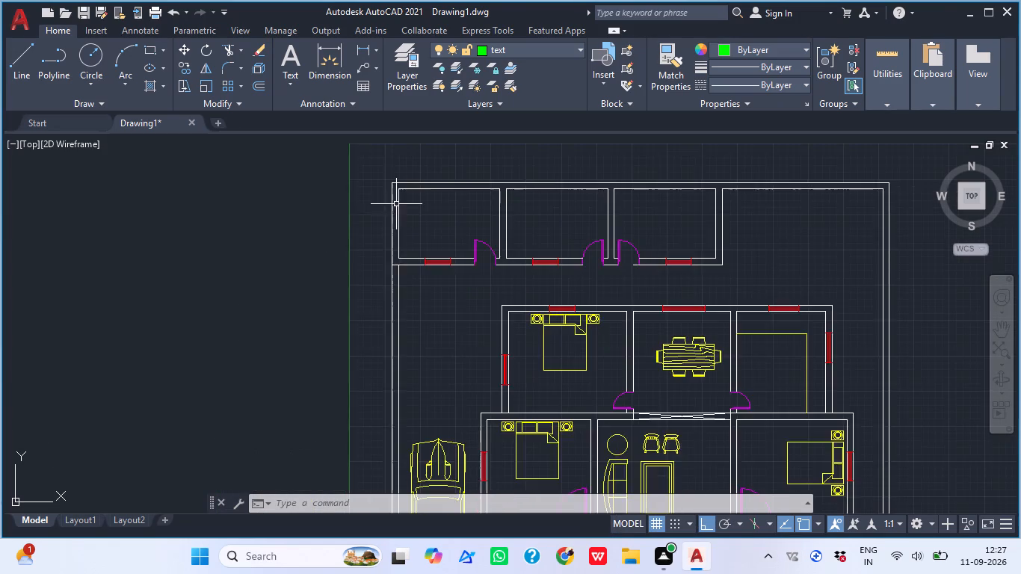
scroll(410, 203, "up", 1)
type("TEX")
key("t")
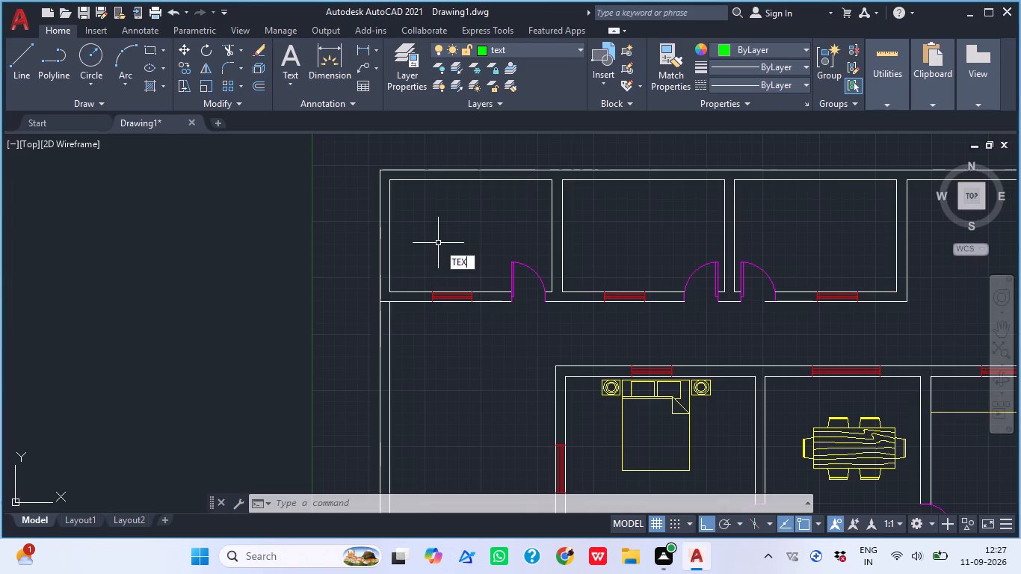
key("space")
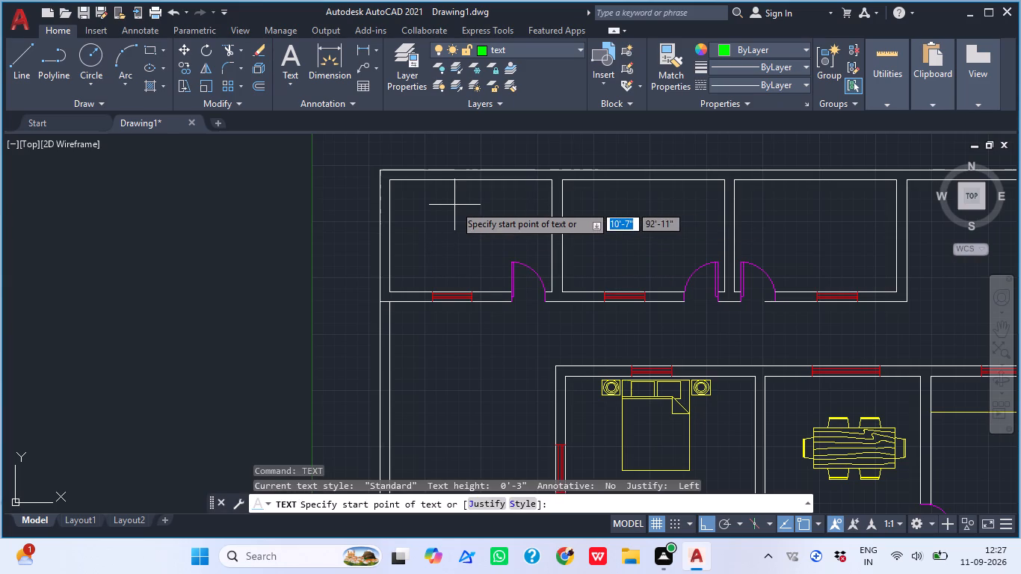
scroll(483, 158, "up", 1)
scroll(395, 218, "up", 1)
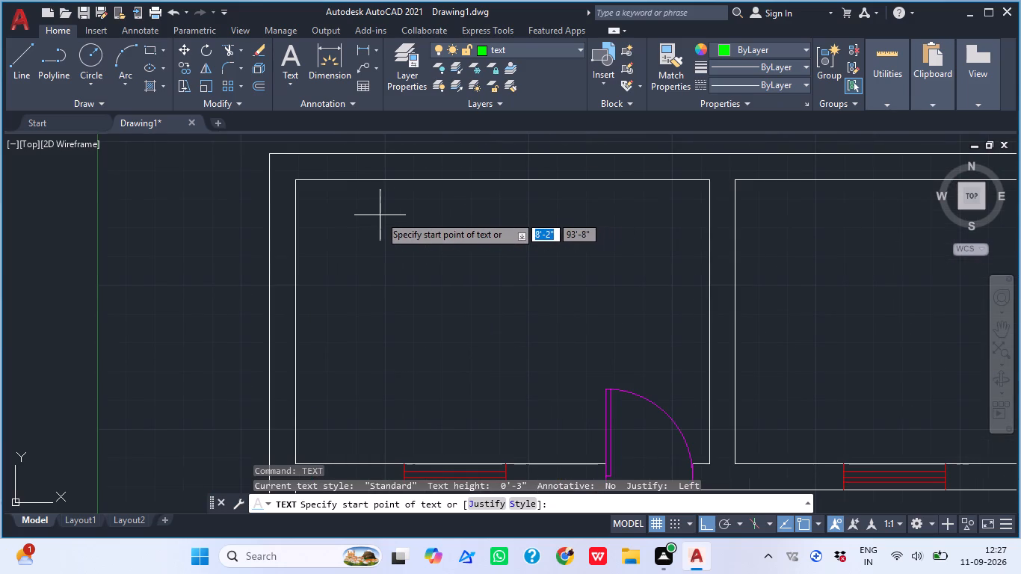
left_click(383, 220)
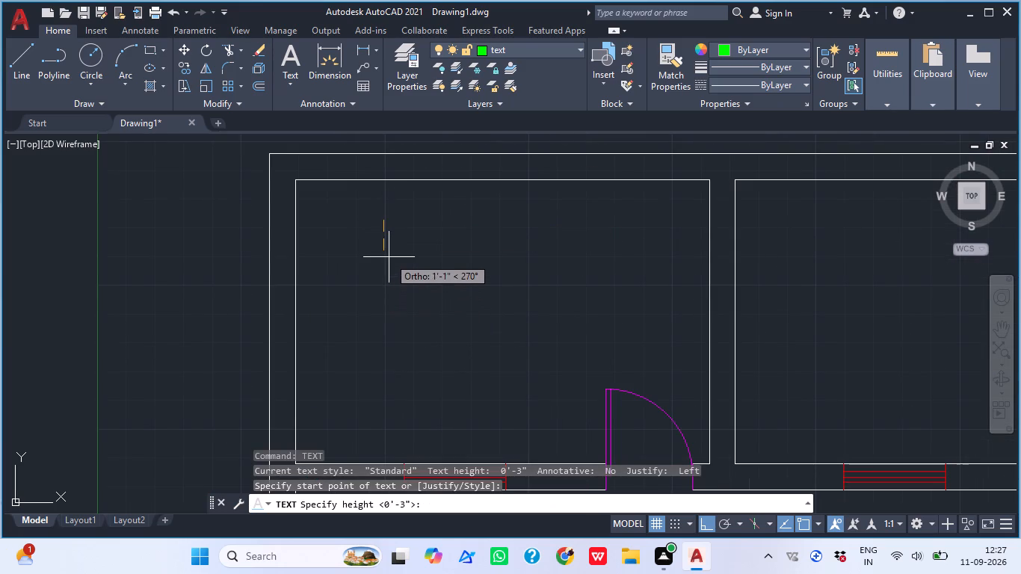
scroll(389, 255, "up", 2)
left_click(371, 250)
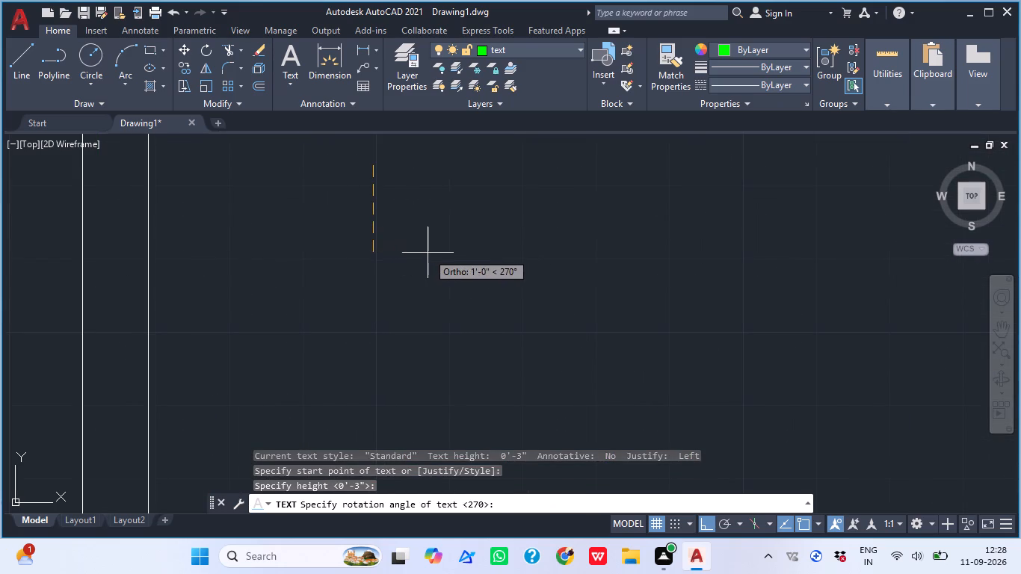
left_click(370, 237)
middle_click_drag(402, 244, 365, 354)
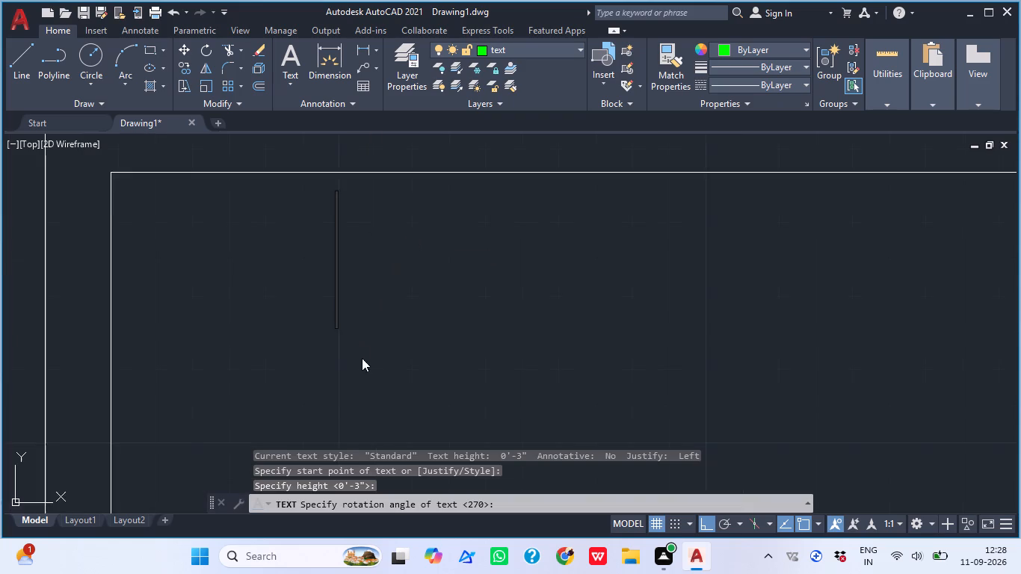
scroll(379, 336, "down", 2)
key("t")
key("e")
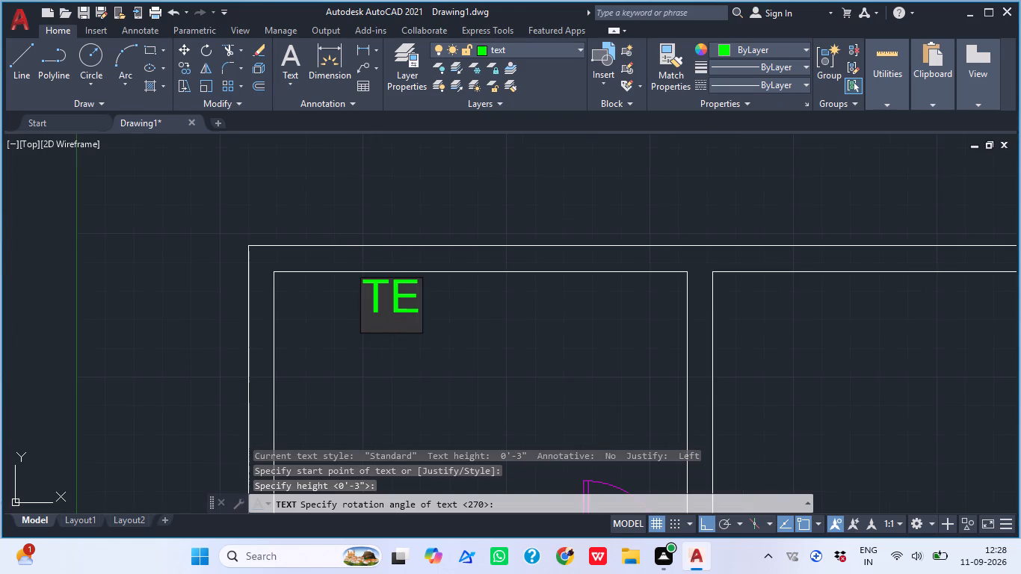
type("XT")
key("BackSpace")
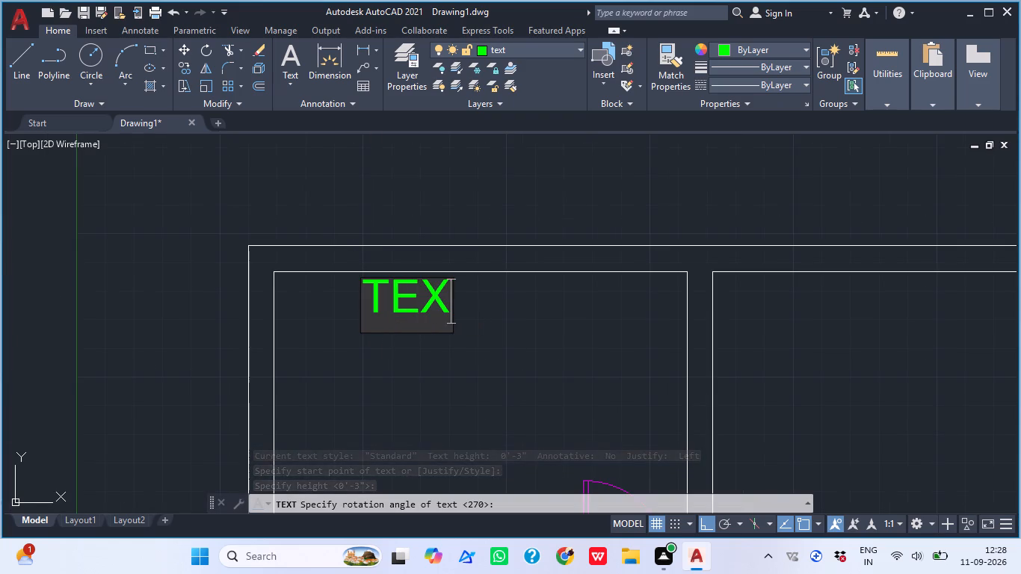
key("BackSpace")
key("BackSpace")
key("BackSpace")
key("BackSpace")
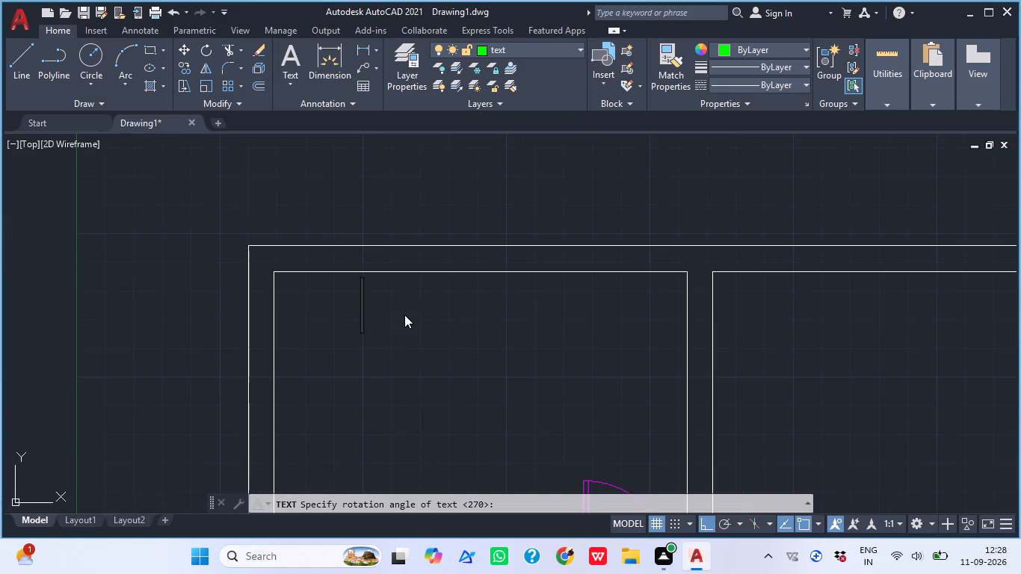
key("r")
type("OOM")
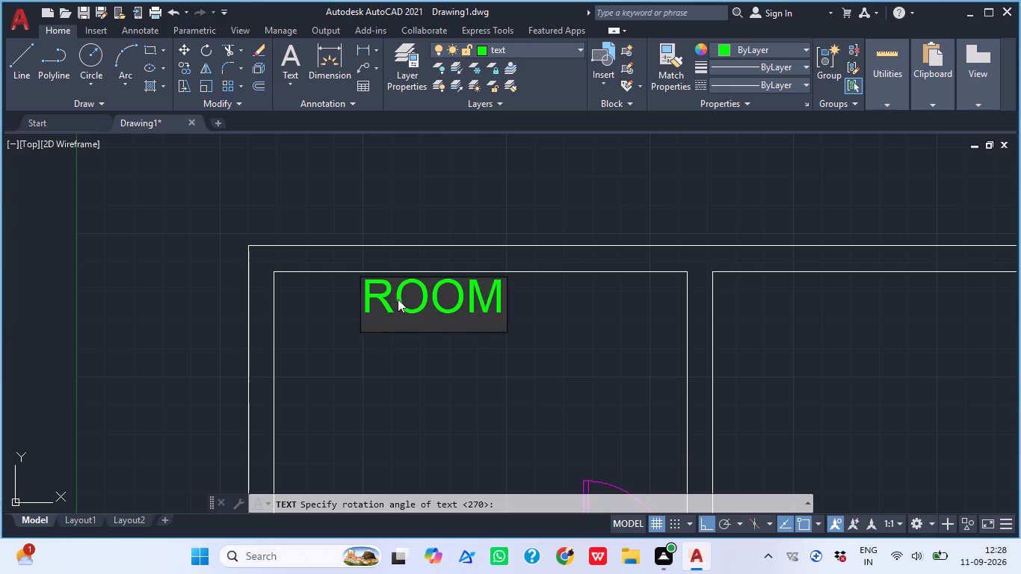
left_click(421, 382)
key("space")
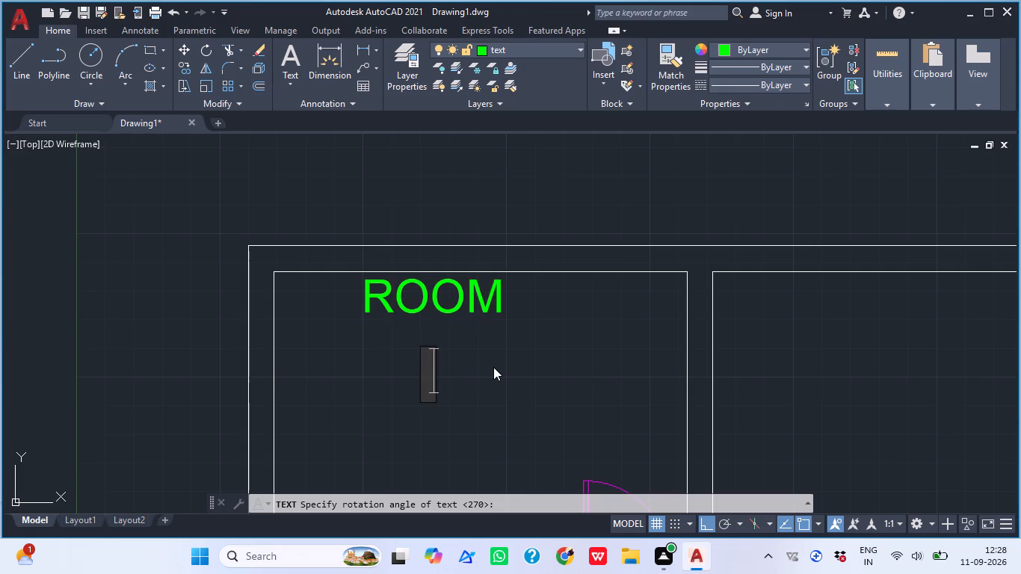
key("grave")
key("Return")
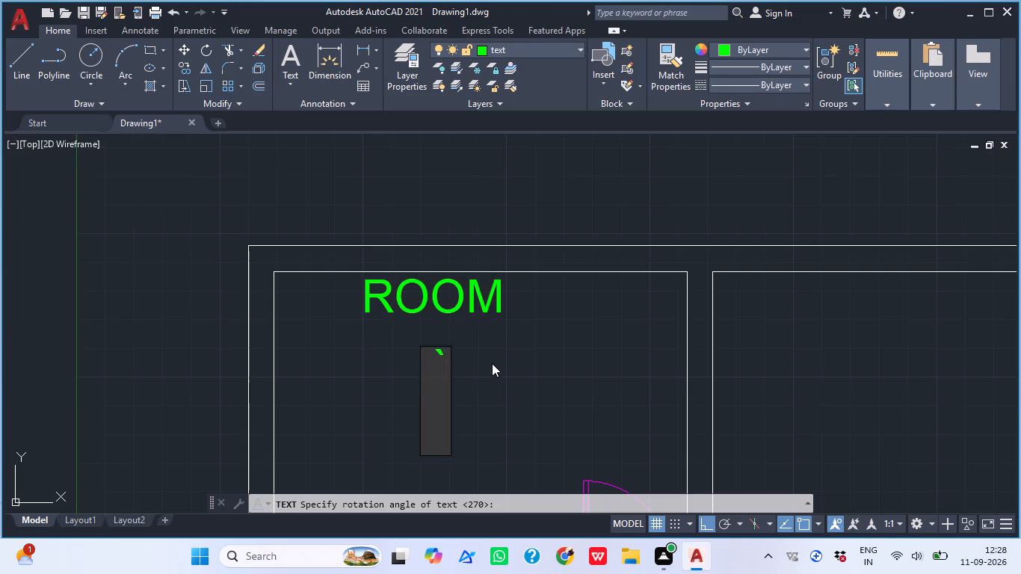
left_click(511, 360)
key("Escape")
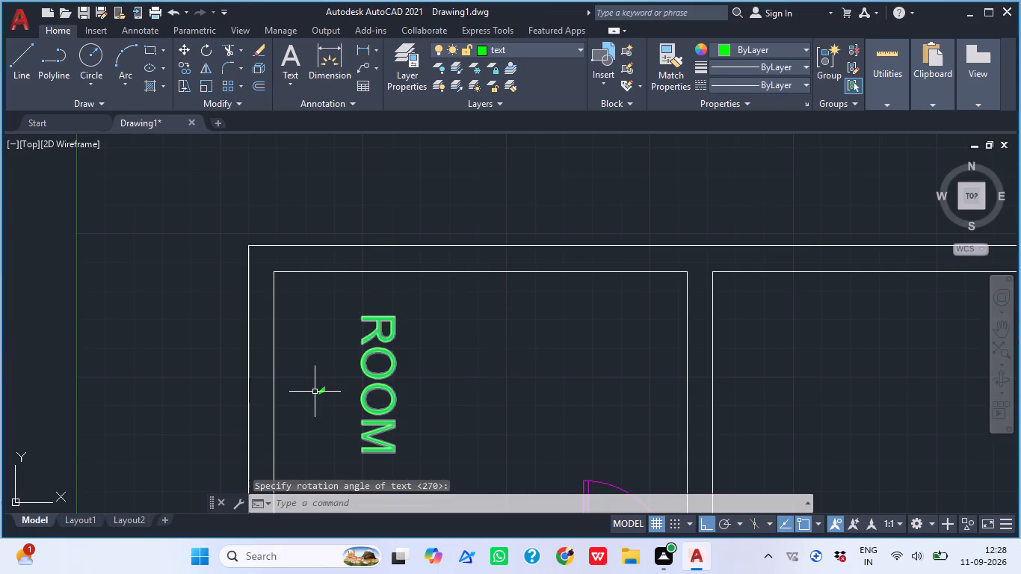
Erase the stray accent-mark text beside the ROOM label.
left_click(324, 388)
key("Delete")
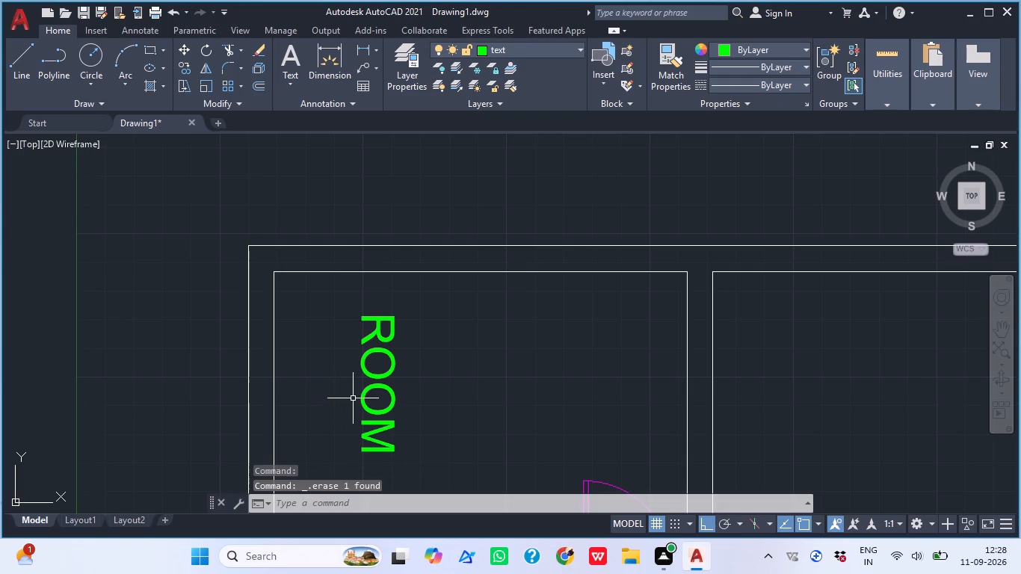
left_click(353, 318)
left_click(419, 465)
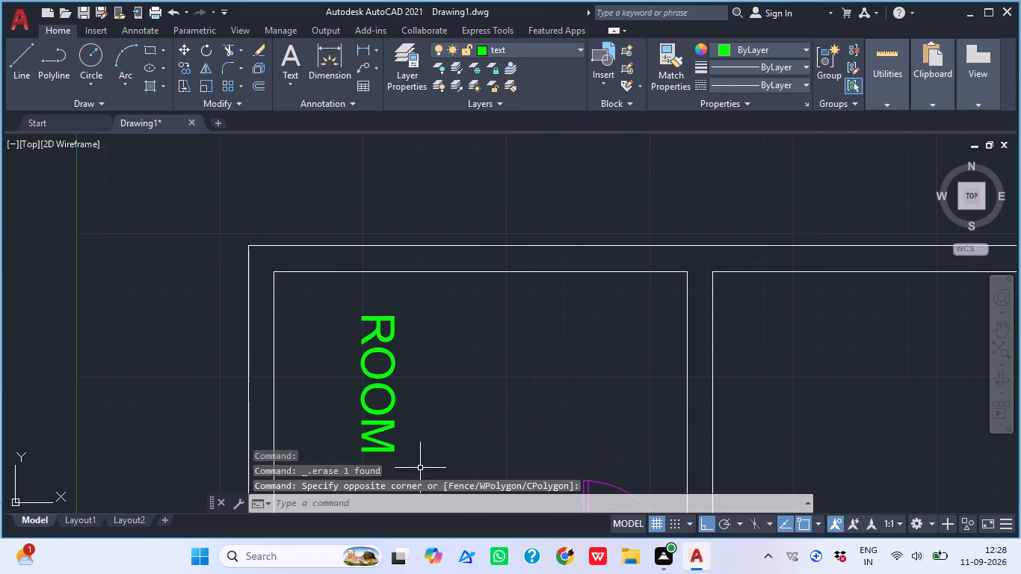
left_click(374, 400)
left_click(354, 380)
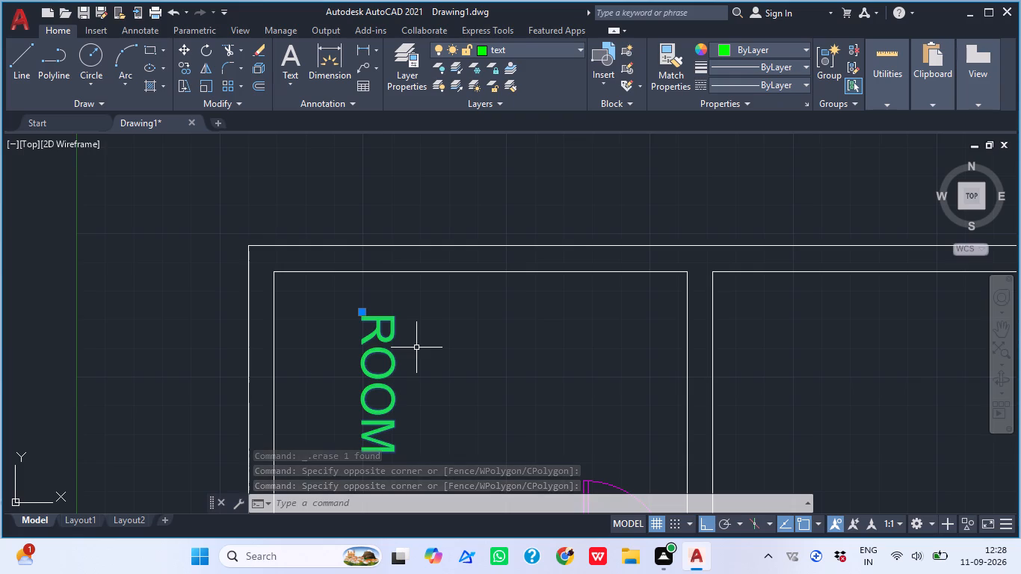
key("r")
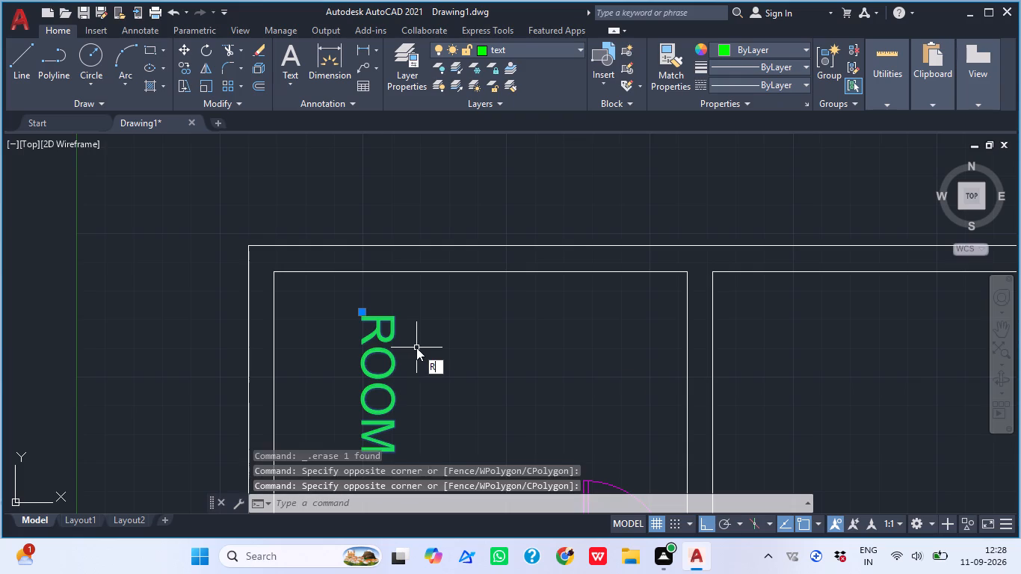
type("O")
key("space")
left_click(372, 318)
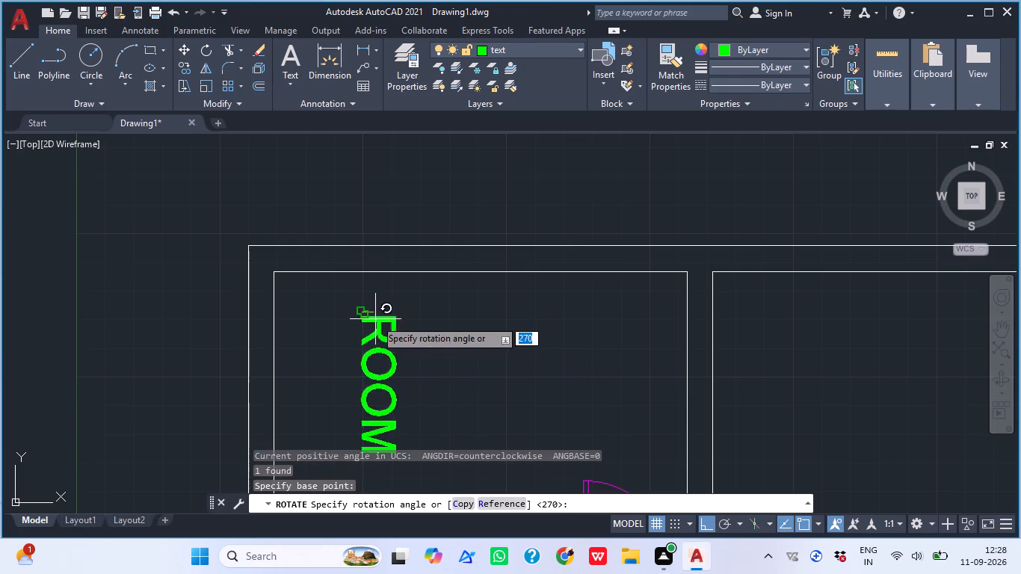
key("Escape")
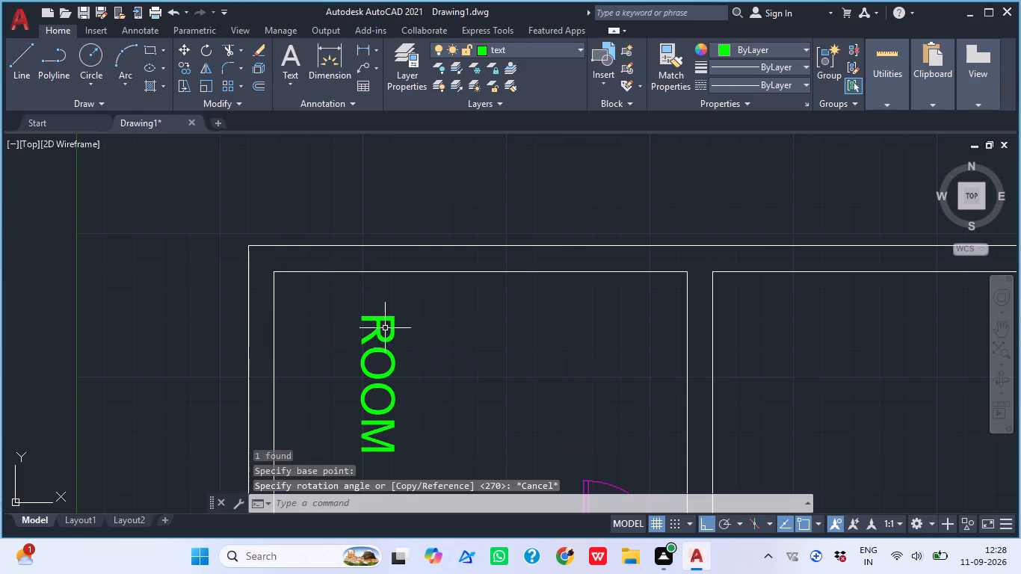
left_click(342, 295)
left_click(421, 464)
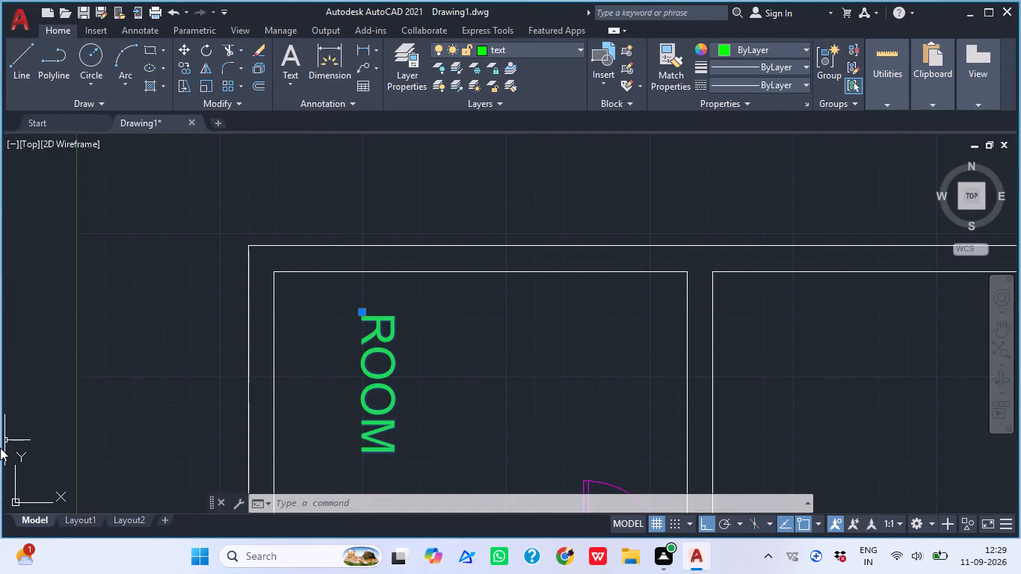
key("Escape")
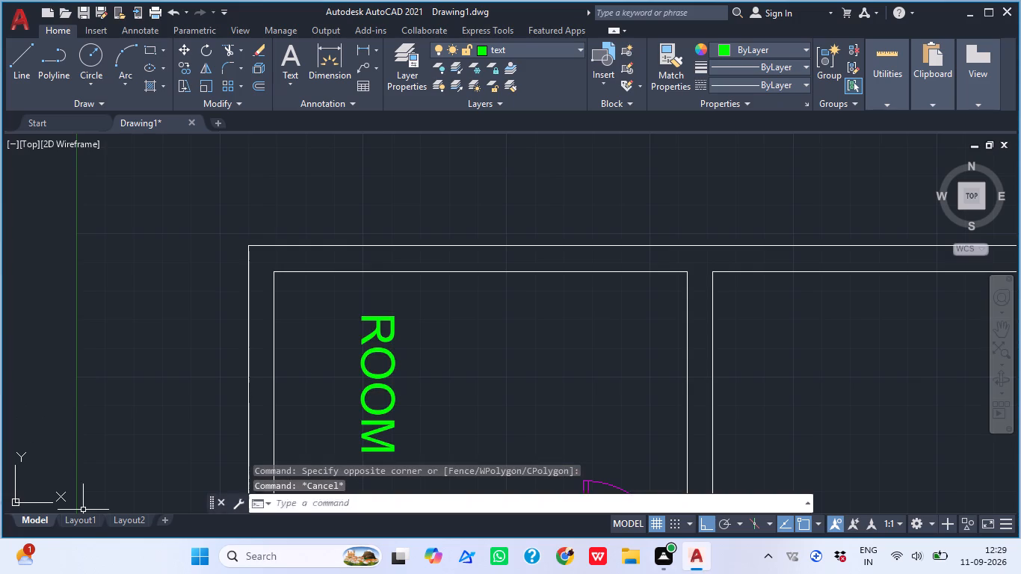
Rotate the ROOM text 90° counterclockwise about its start point so it reads horizontally.
left_click(345, 303)
left_click(402, 461)
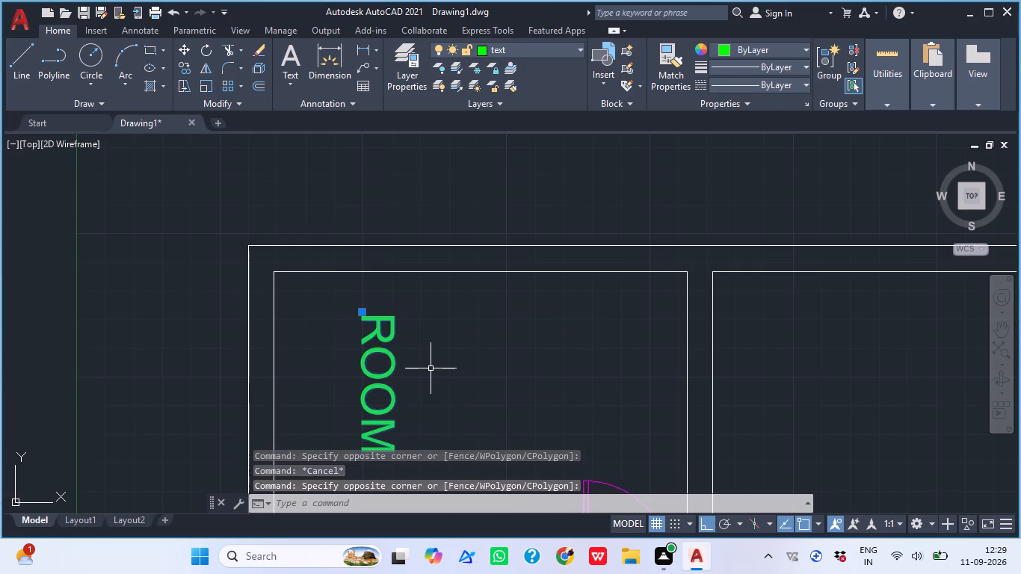
type("RO")
key("space")
left_click(360, 316)
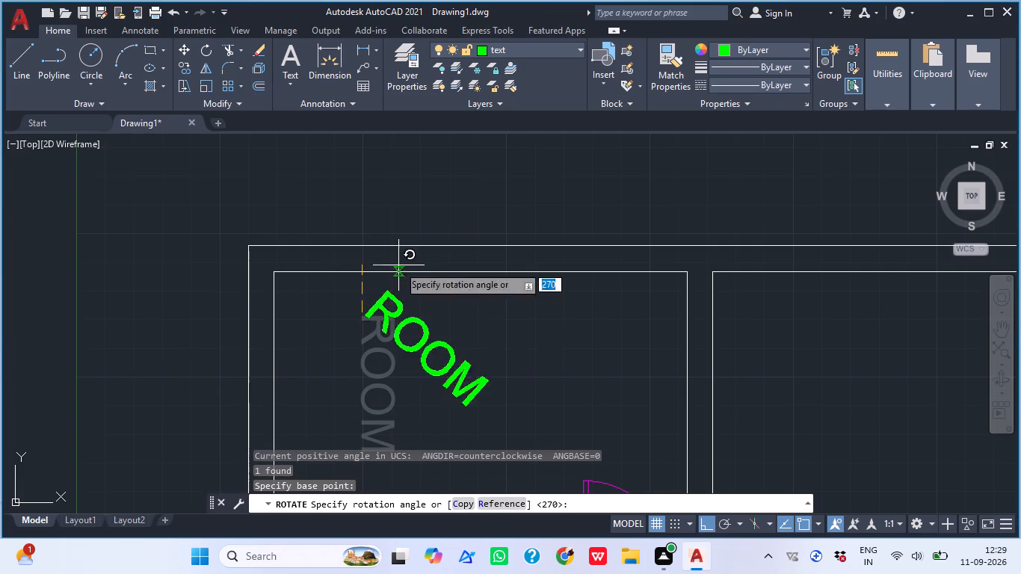
left_click(380, 195)
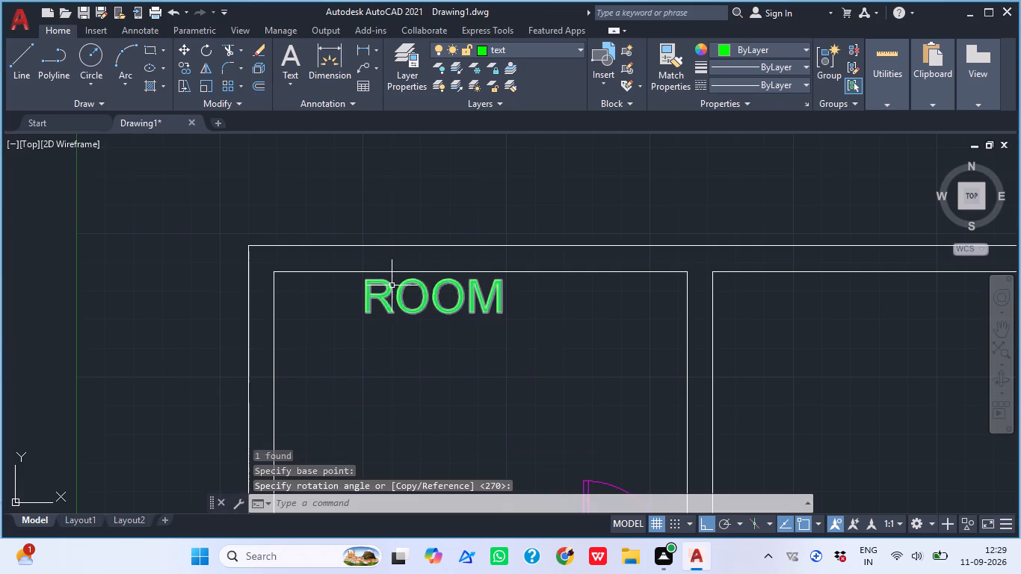
Move the ROOM text about 1'-10" straight south, away from the room's north wall.
left_click(389, 291)
key("m")
key("space")
left_click(412, 300)
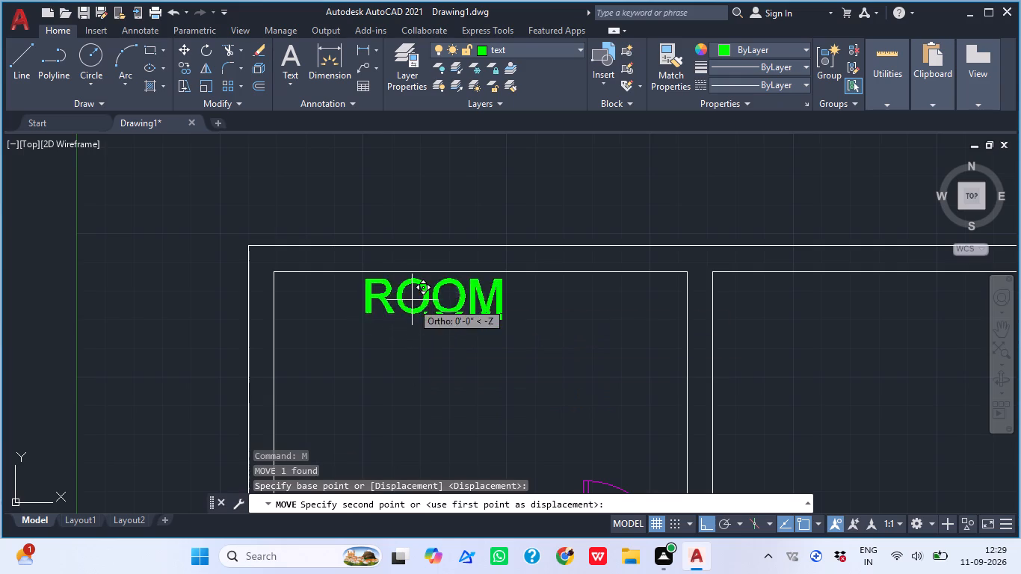
left_click(458, 362)
scroll(478, 363, "down", 1)
middle_click_drag(482, 403, 452, 357)
key("Escape")
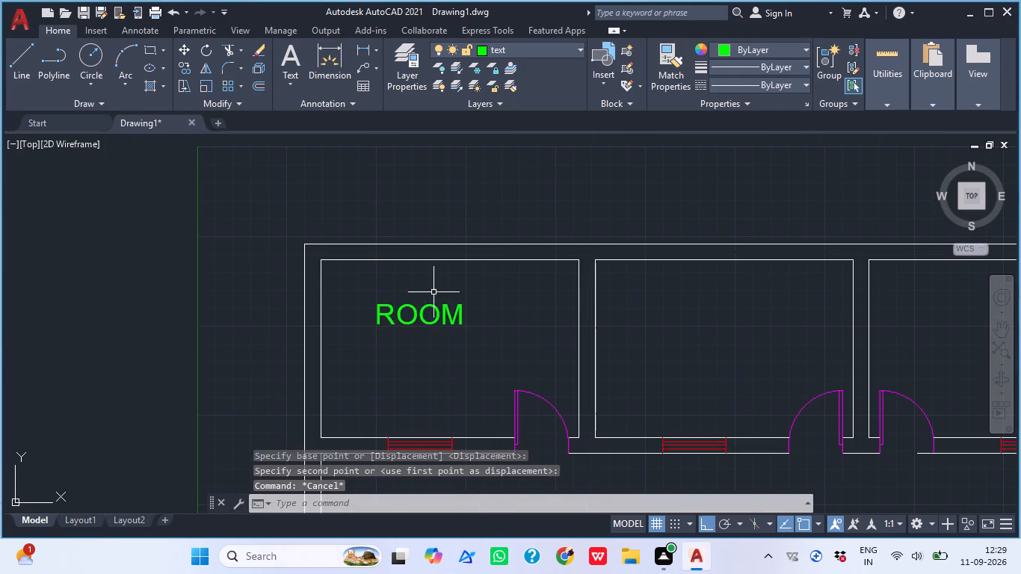
Copy the ROOM text once, placing the duplicate directly south of the original as a second label line.
left_click(426, 311)
key("c")
key("o")
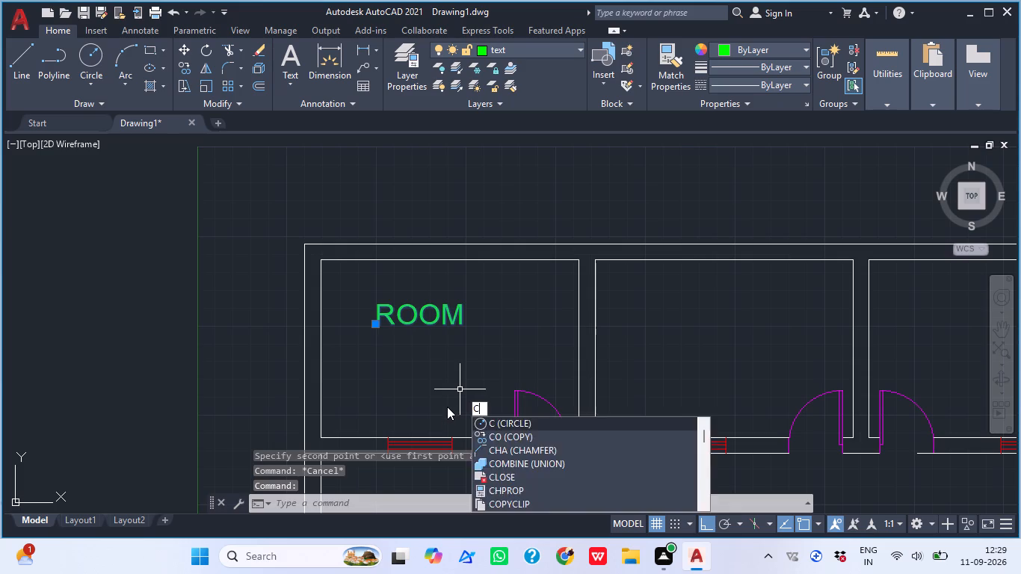
key("space")
left_click(432, 315)
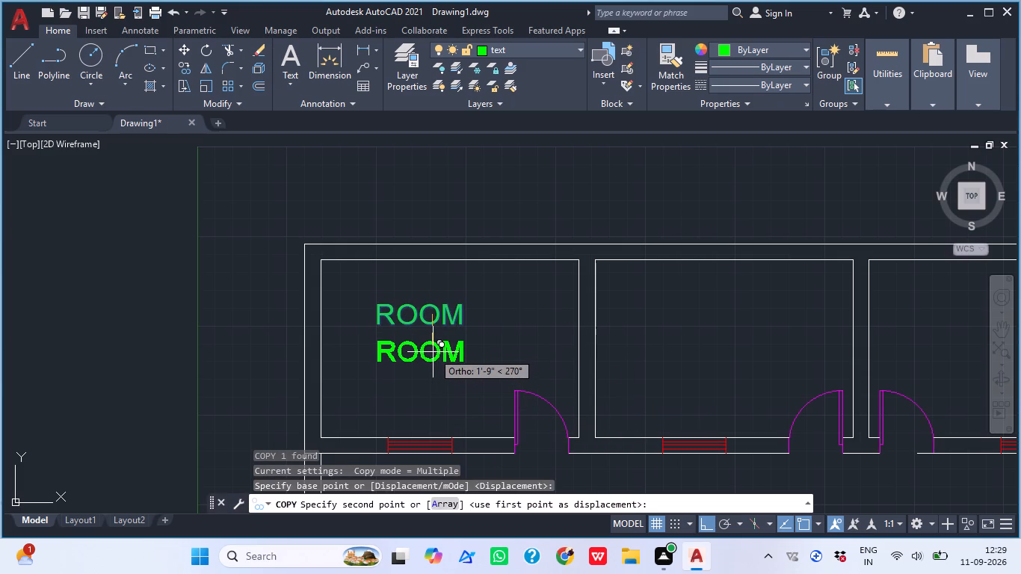
left_click(433, 348)
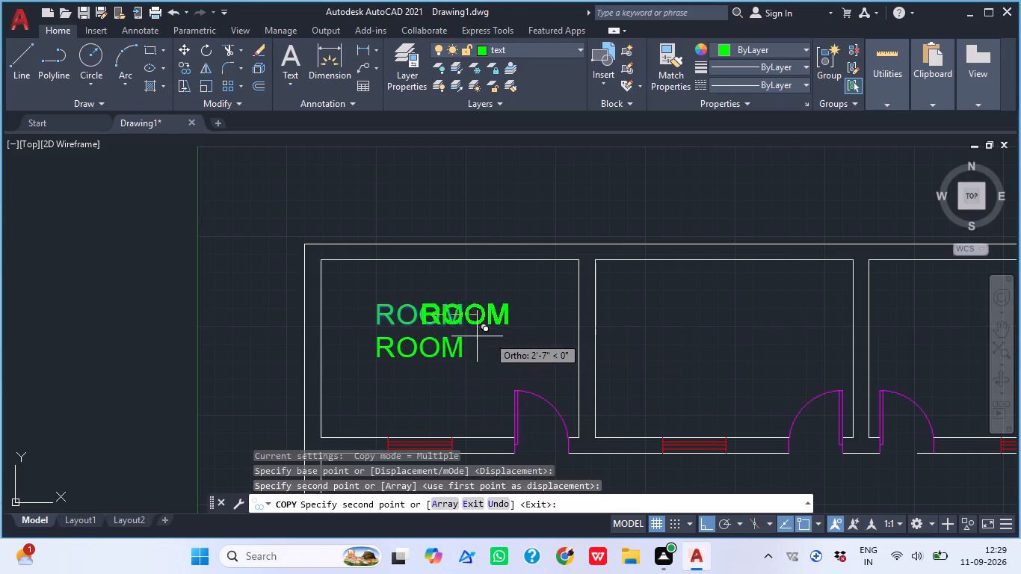
key("Escape")
Change the duplicate ROOM text beneath the original label to read 12'0"X8'3".
double_click(437, 344)
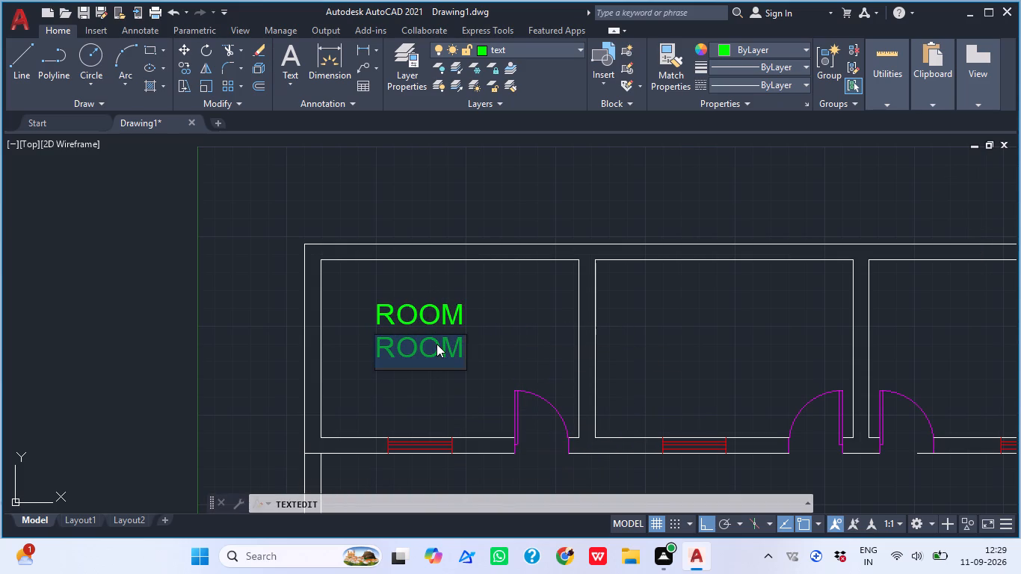
type("12")
key("apostrophe")
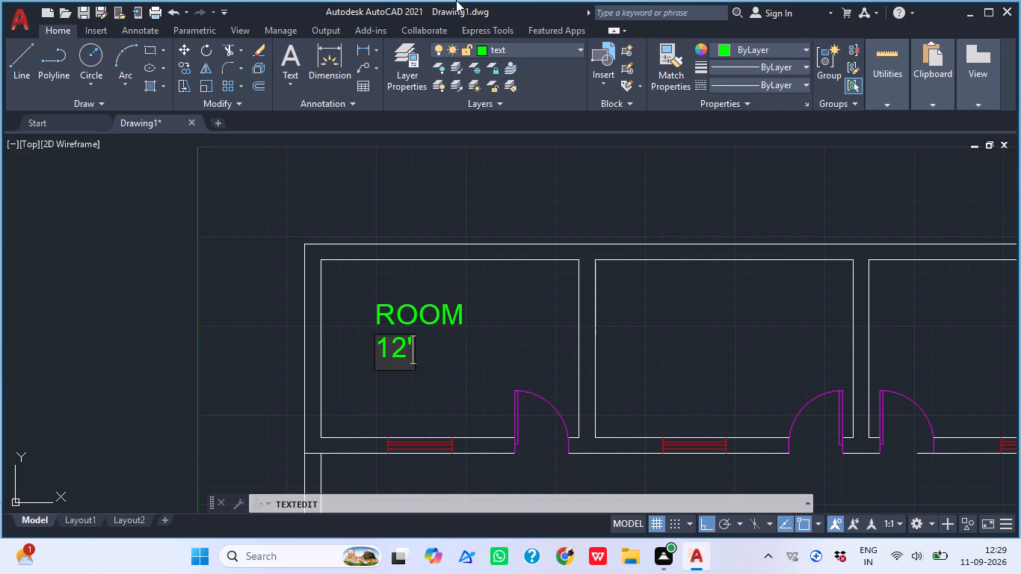
key("x")
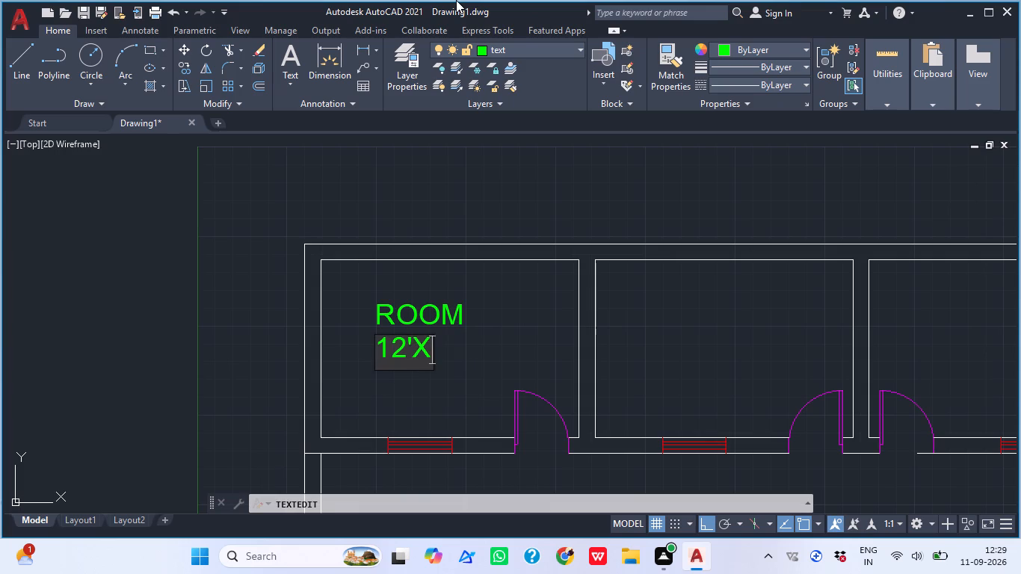
key("BackSpace")
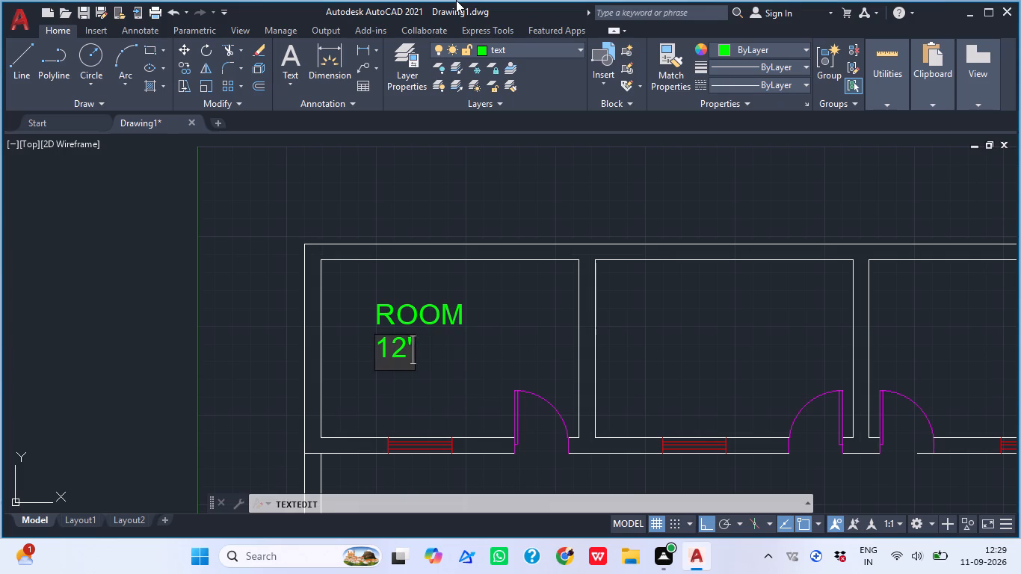
type("0\"X")
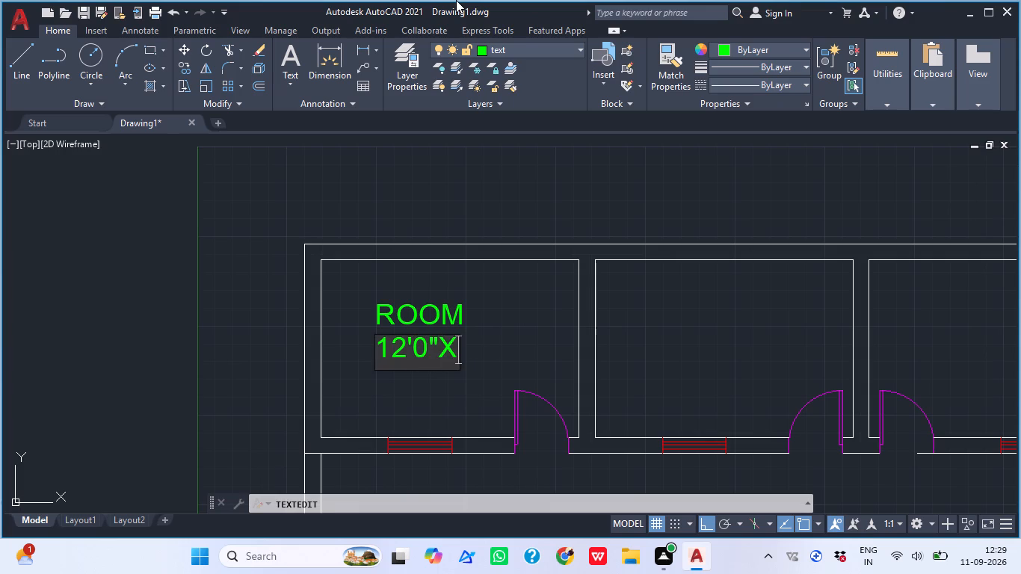
type("8'3\"")
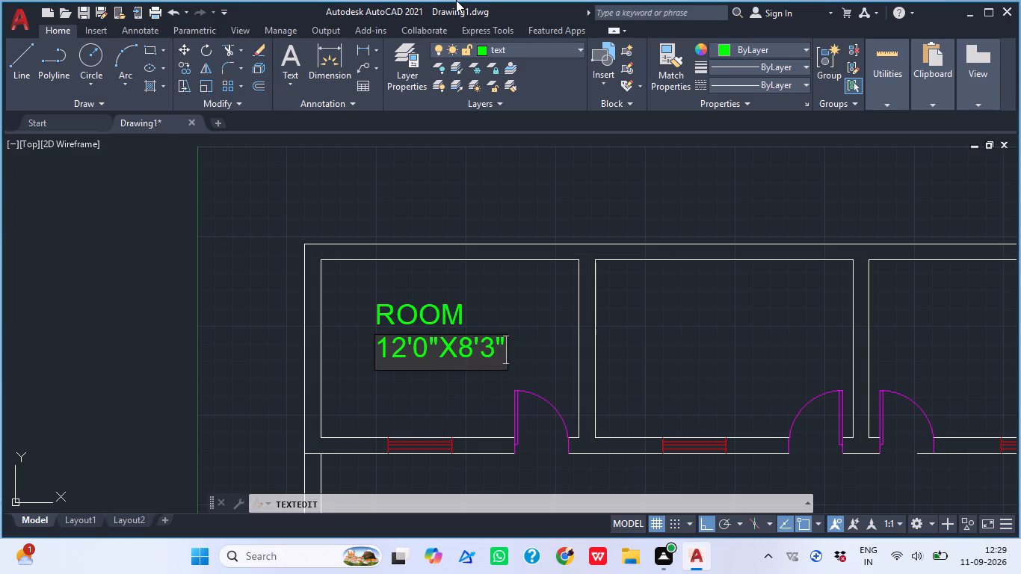
key("Return")
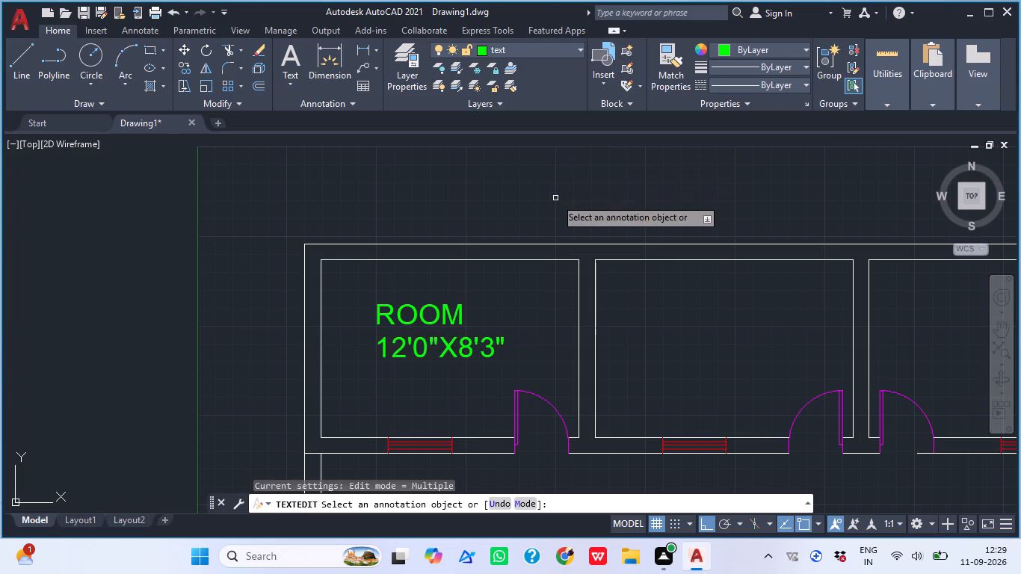
key("Escape")
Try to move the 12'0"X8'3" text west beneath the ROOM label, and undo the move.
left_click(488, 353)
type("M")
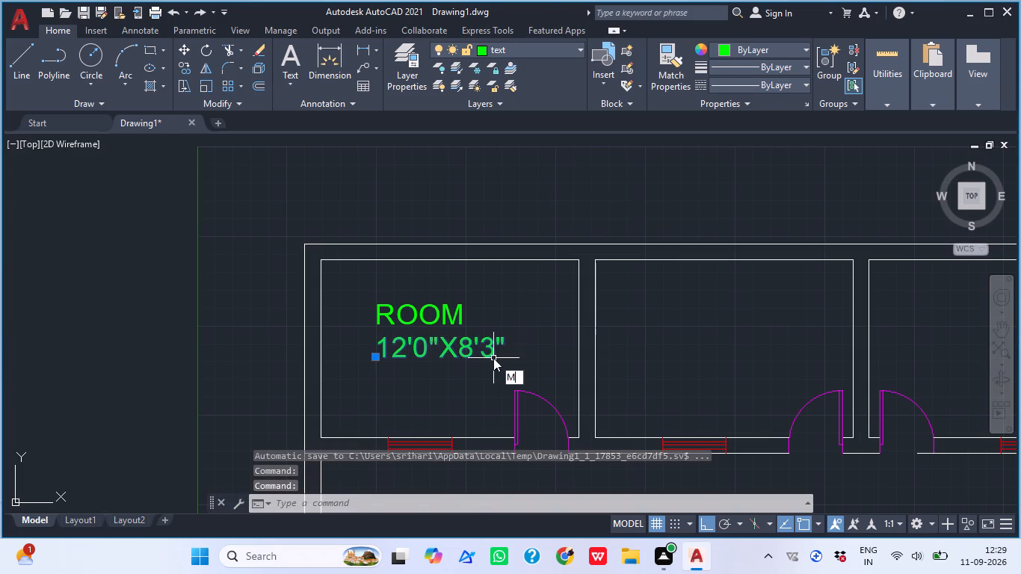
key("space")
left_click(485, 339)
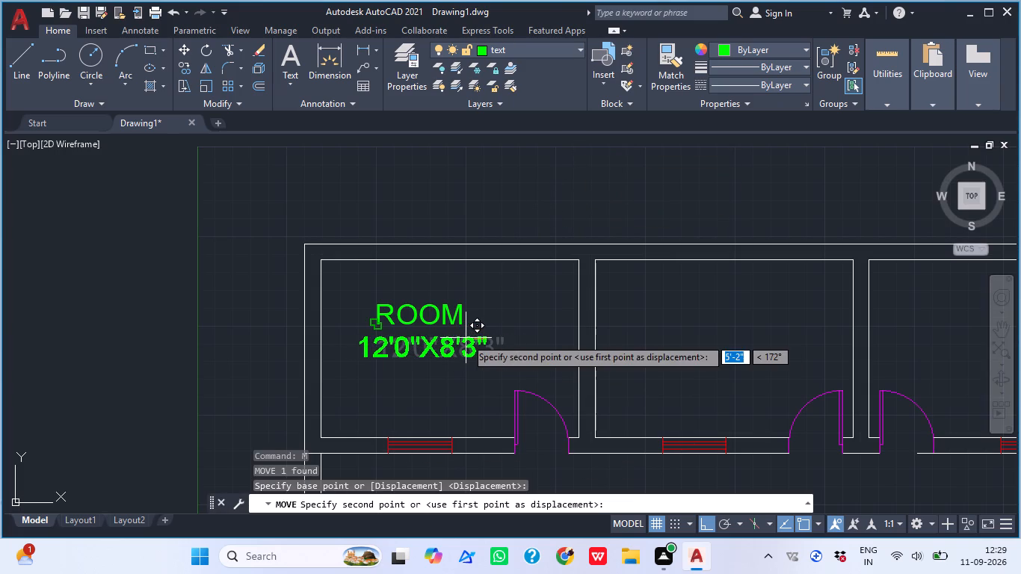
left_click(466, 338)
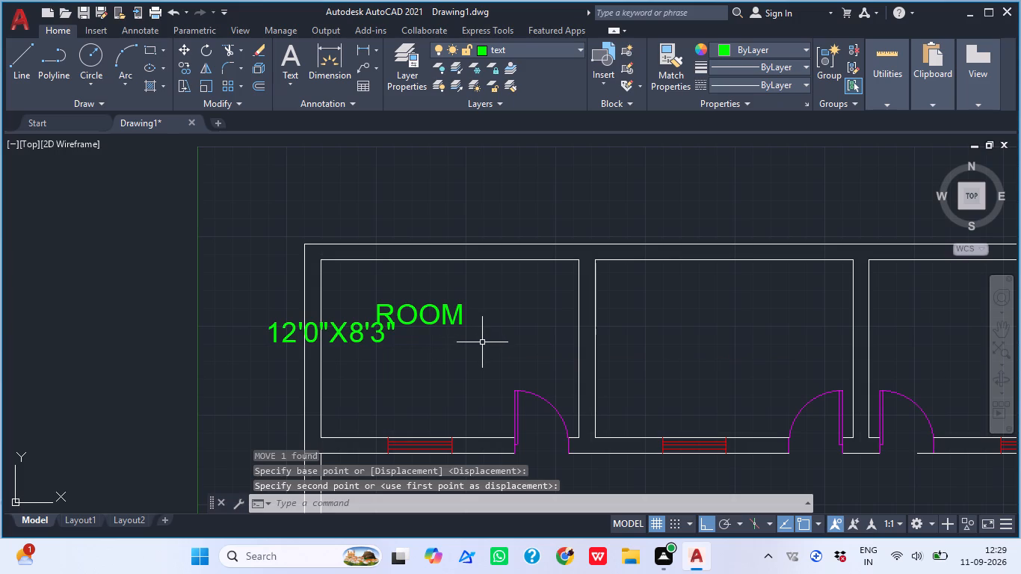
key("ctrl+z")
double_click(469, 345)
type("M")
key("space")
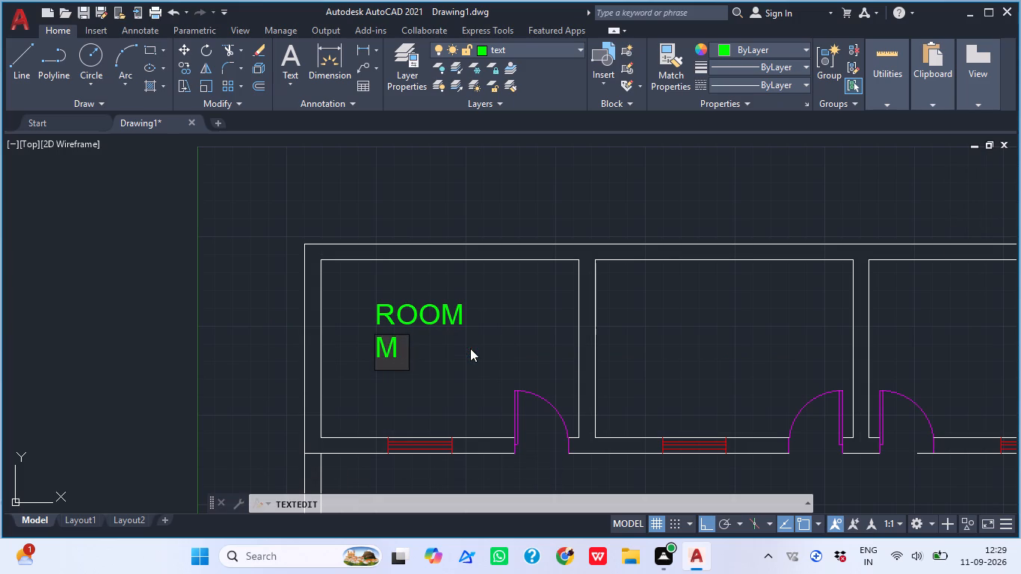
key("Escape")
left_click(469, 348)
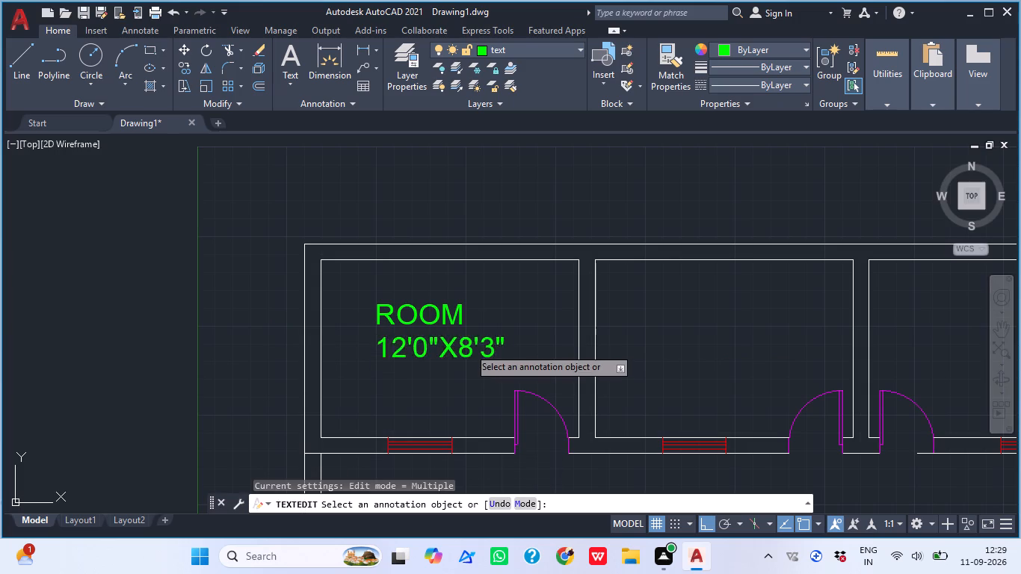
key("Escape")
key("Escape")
Move the 12'0"X8'3" text about 0'-7" straight west so it sits more centrally beneath ROOM.
left_click(469, 348)
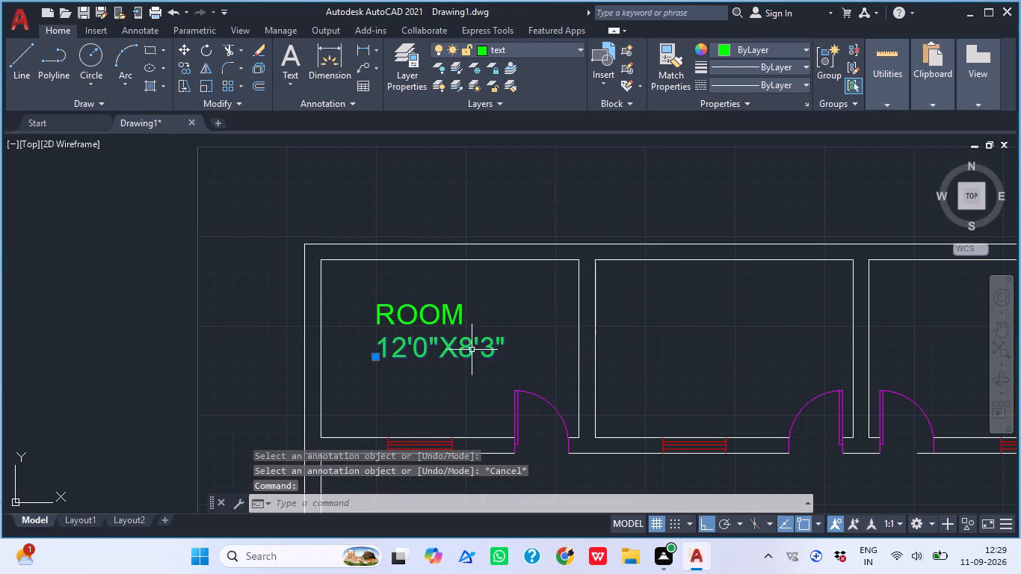
type("M")
key("space")
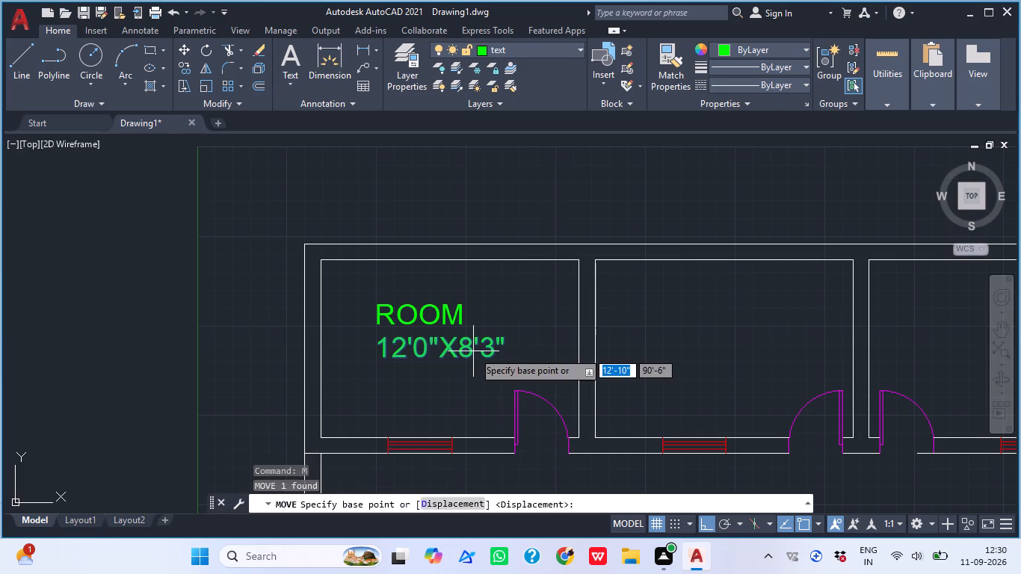
left_click(473, 351)
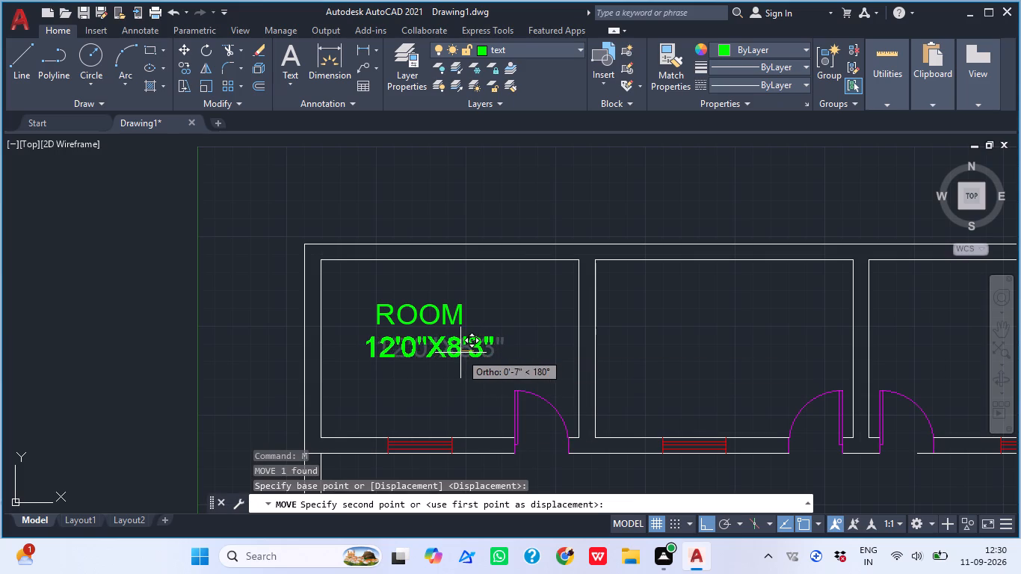
left_click(460, 353)
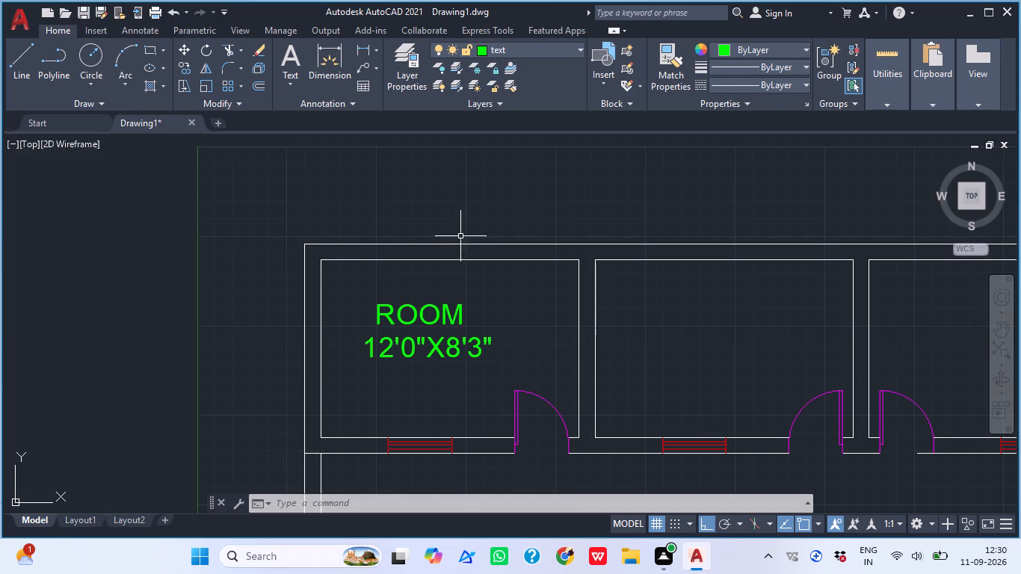
Copy the two-line ROOM 12'0"X8'3" label straight east into the second and third rooms of the north row.
left_click(351, 297)
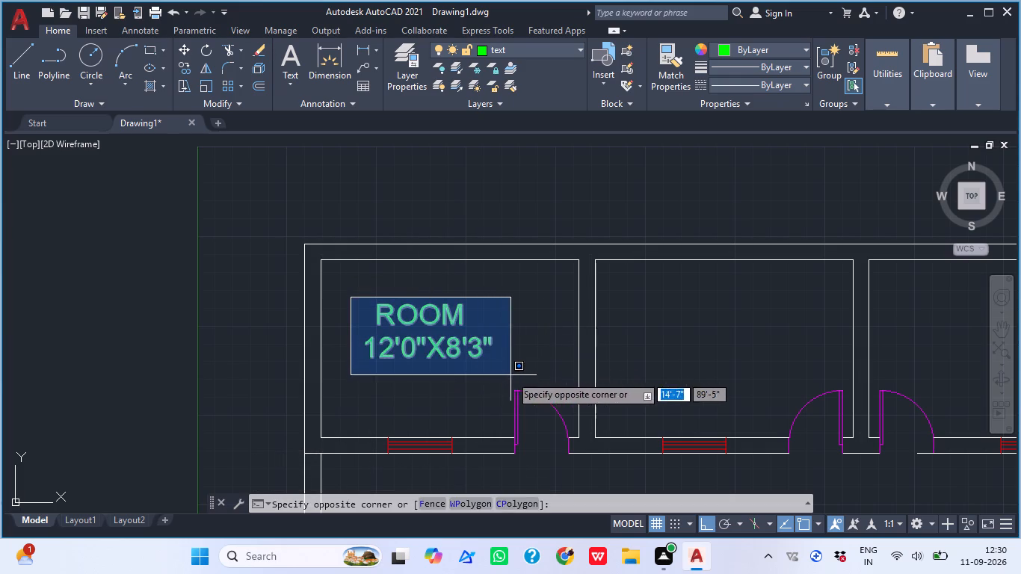
left_click(510, 375)
key("c")
key("o")
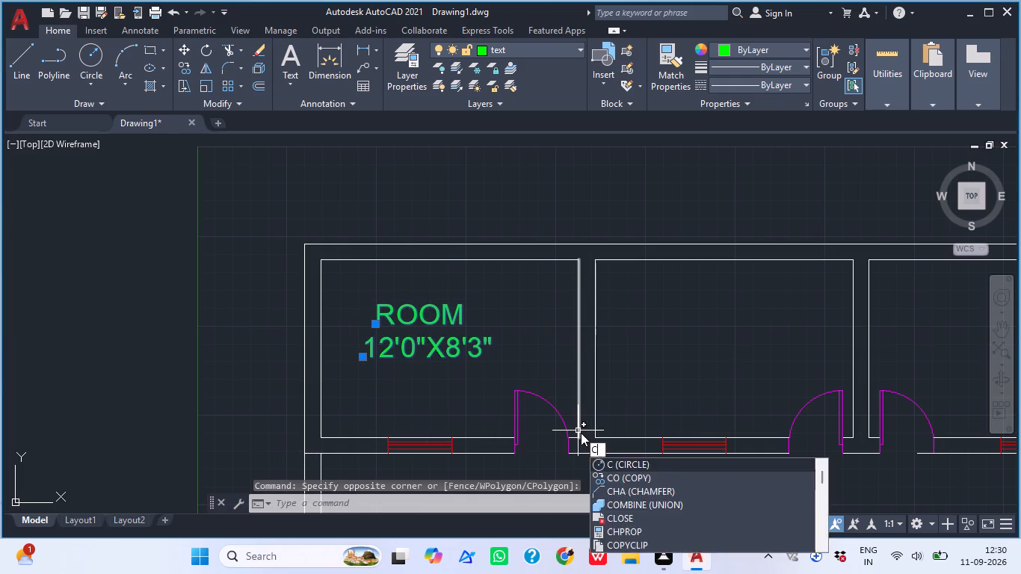
key("space")
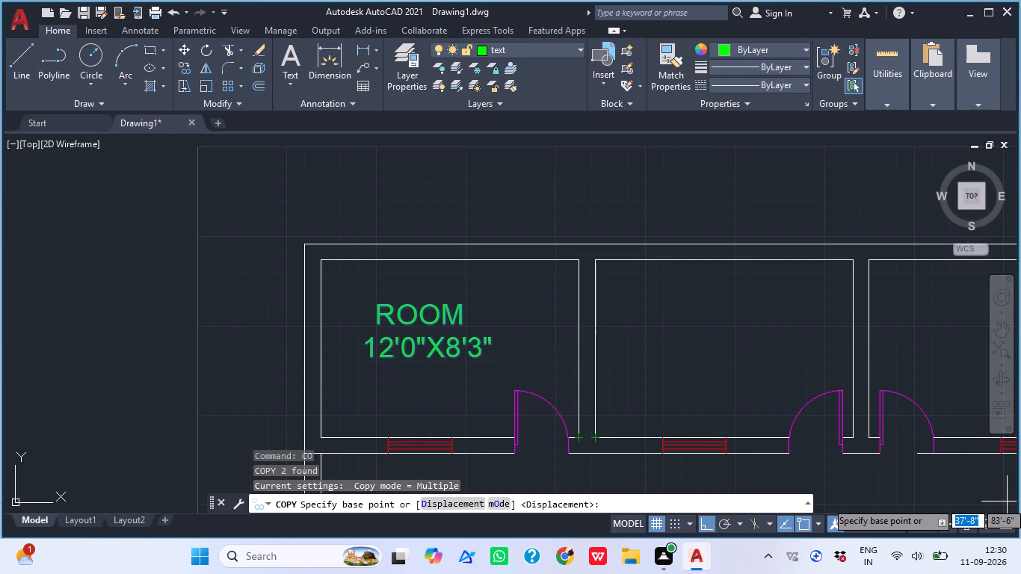
left_click(400, 342)
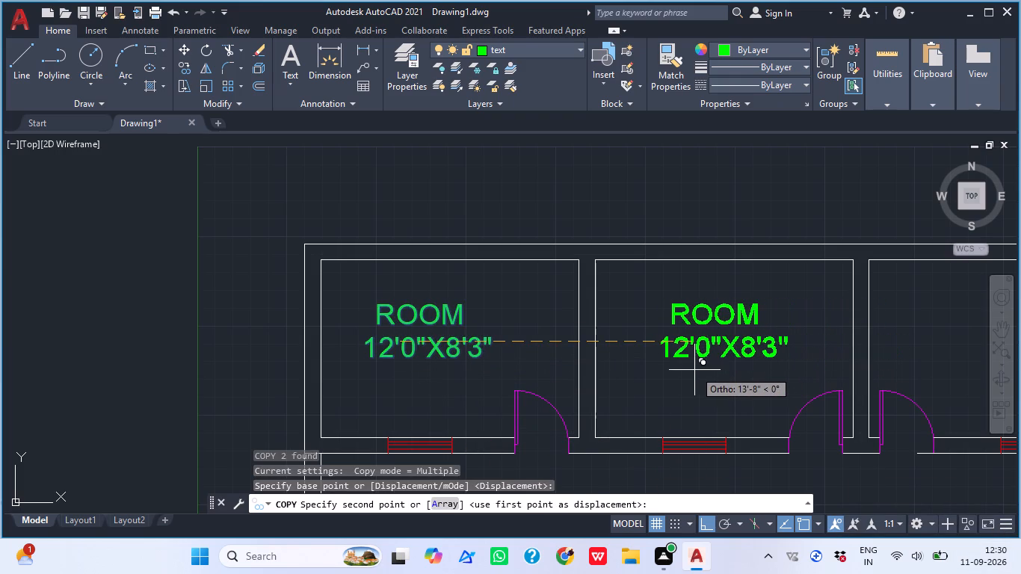
left_click(694, 370)
middle_click_drag(770, 367, 567, 378)
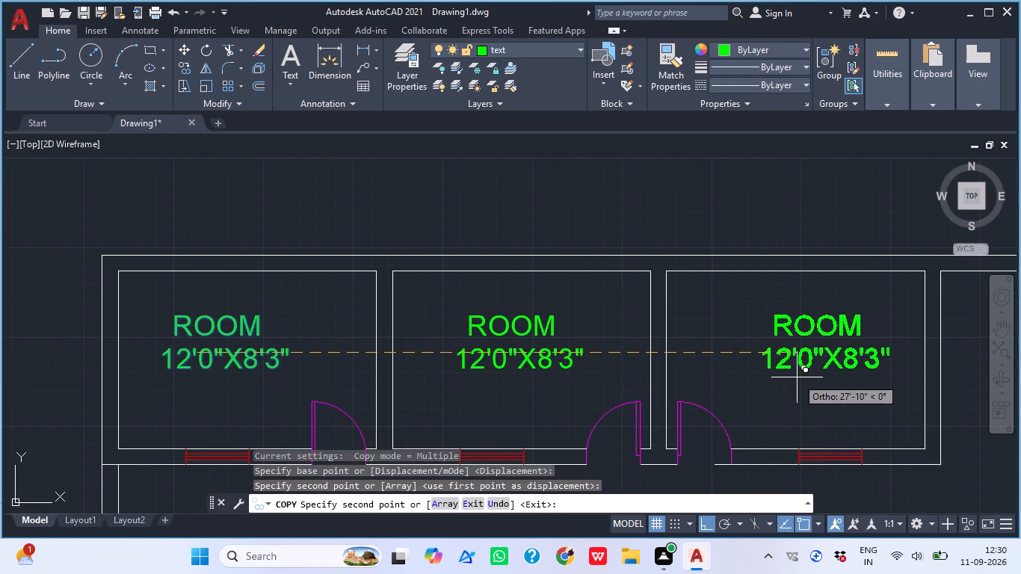
left_click(765, 378)
With Ortho off, place label copies in the main house's northwest bedroom, dining room, northeast room and the east bedroom directly south of it.
scroll(765, 371, "down", 3)
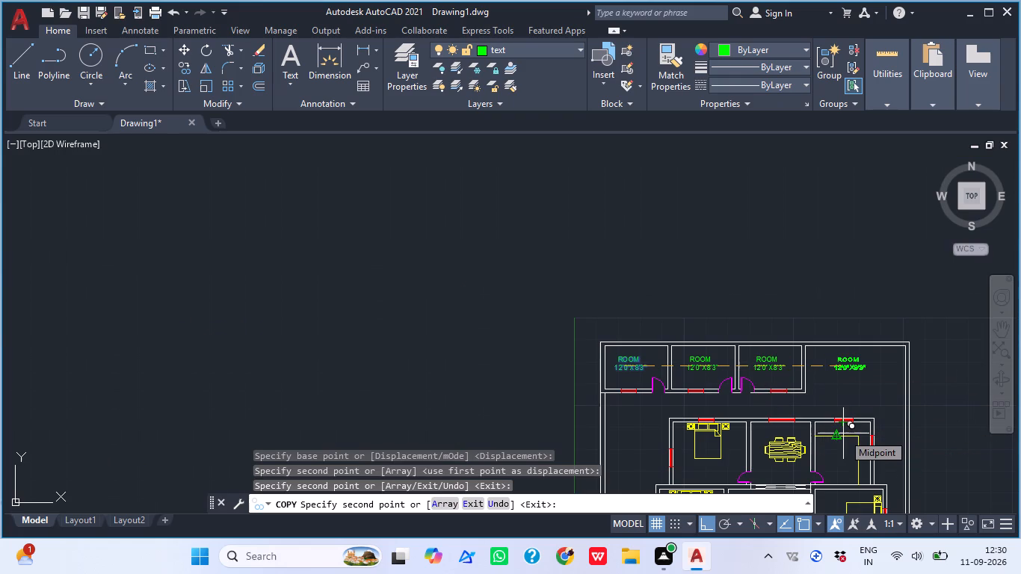
left_click(702, 528)
middle_click_drag(801, 384, 764, 327)
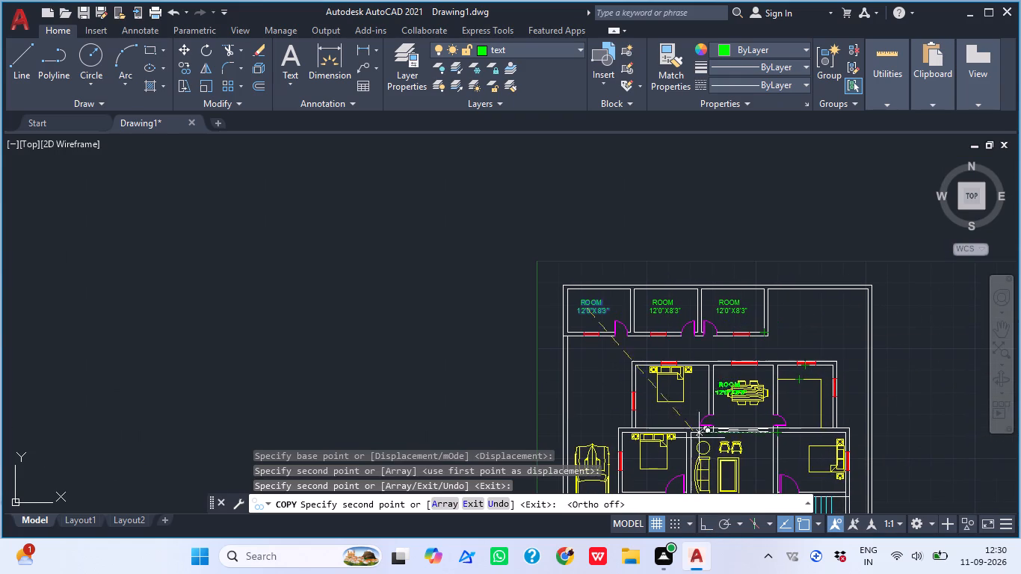
scroll(680, 405, "up", 1)
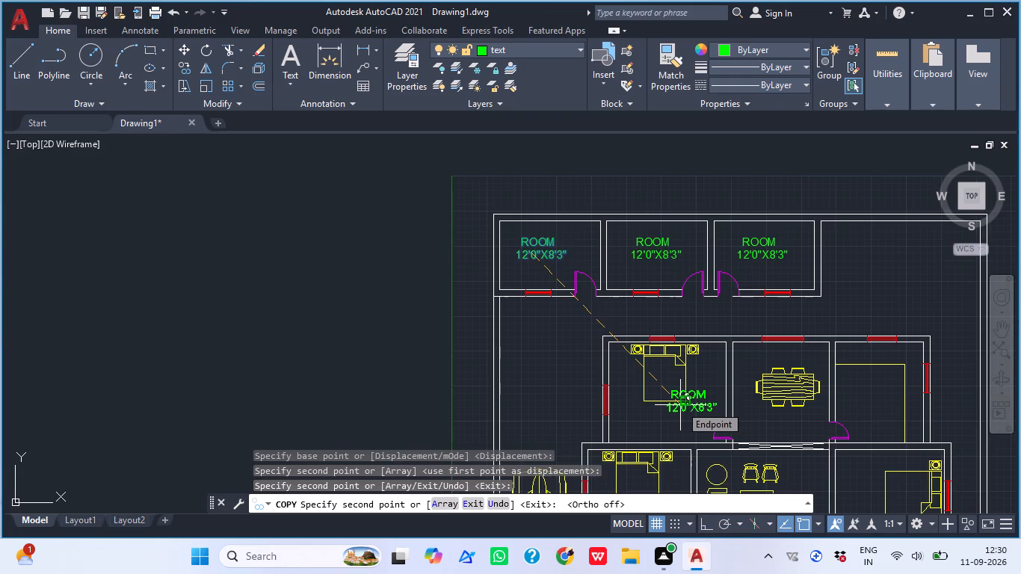
scroll(679, 405, "up", 1)
middle_click_drag(681, 405, 686, 351)
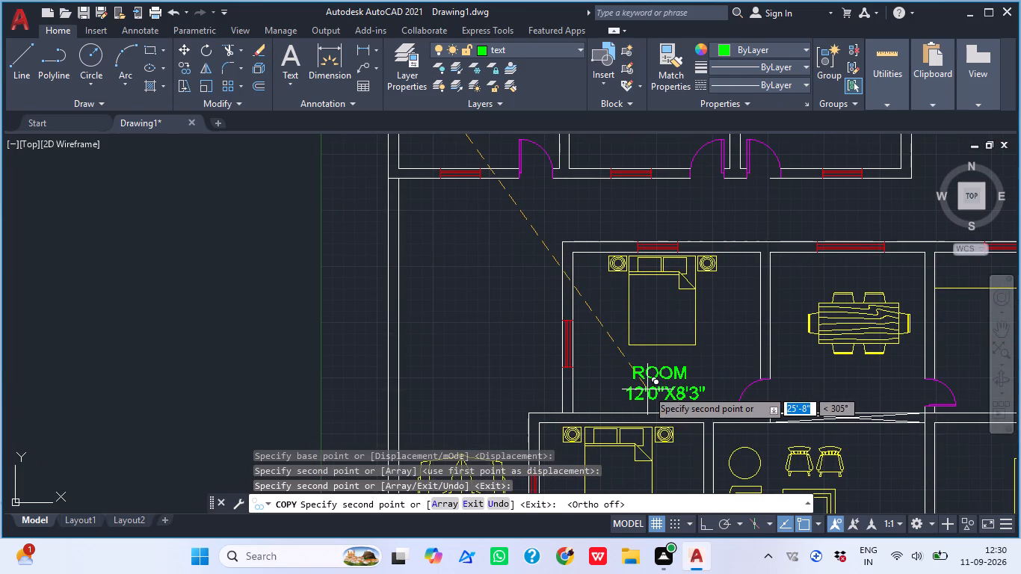
left_click(646, 388)
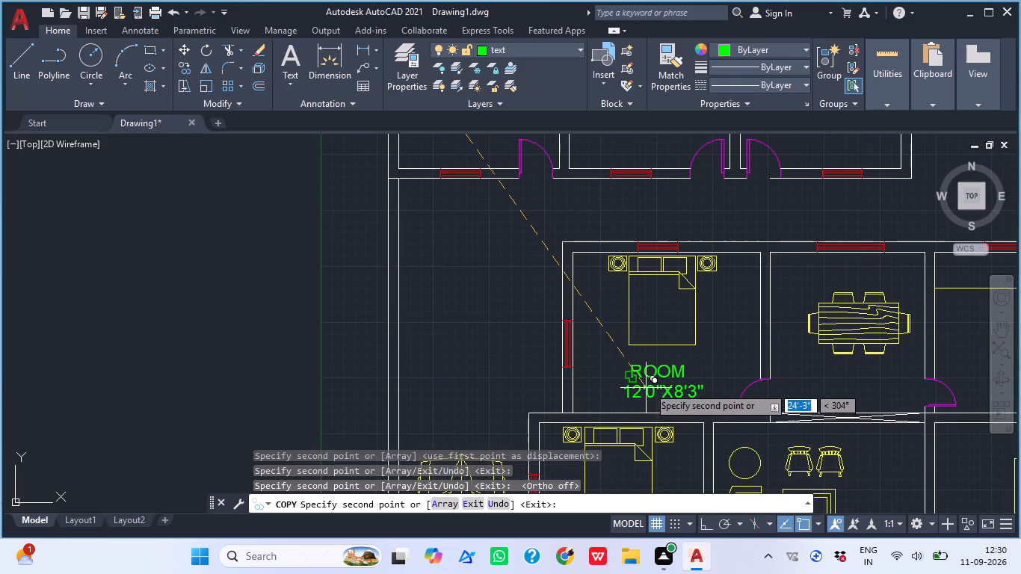
left_click(845, 389)
middle_click_drag(857, 395, 650, 343)
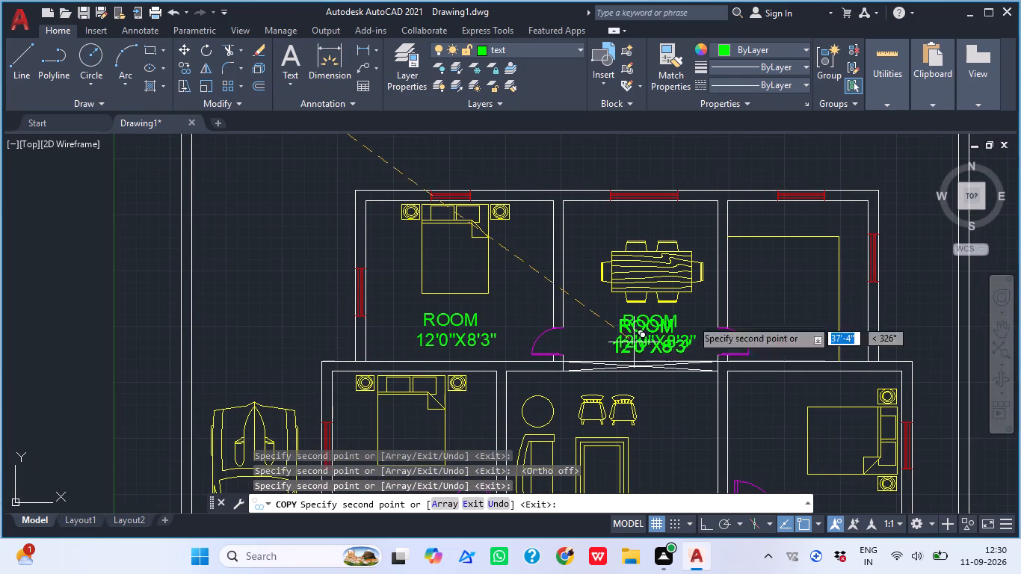
left_click(760, 302)
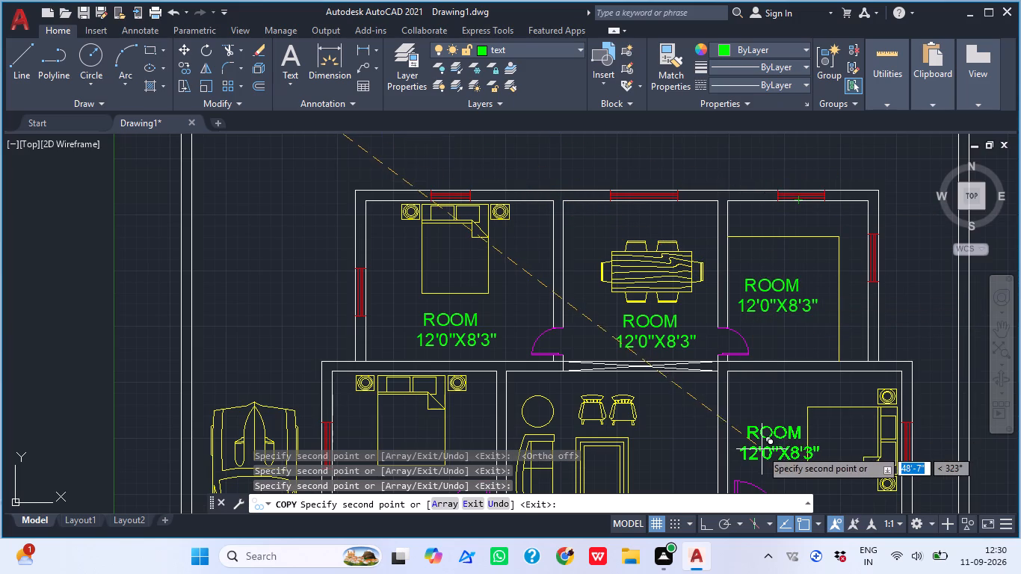
left_click(751, 398)
Place copies of the ROOM 12'0"X8'3" label in the west bedroom, central living hall, south-central room and southeast bedroom.
scroll(756, 387, "down", 3)
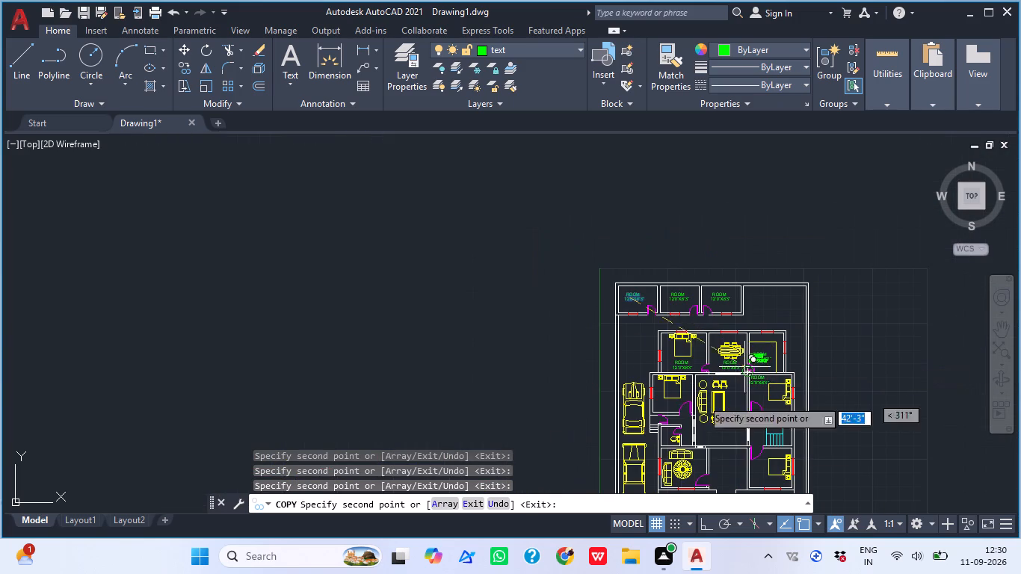
middle_click_drag(717, 399, 733, 250)
scroll(667, 273, "up", 2)
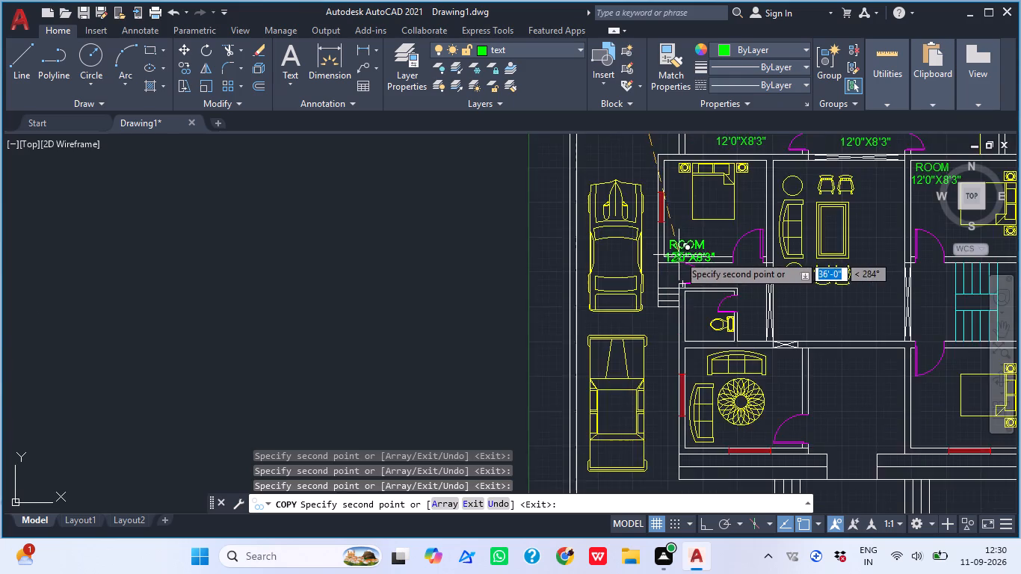
scroll(677, 253, "up", 1)
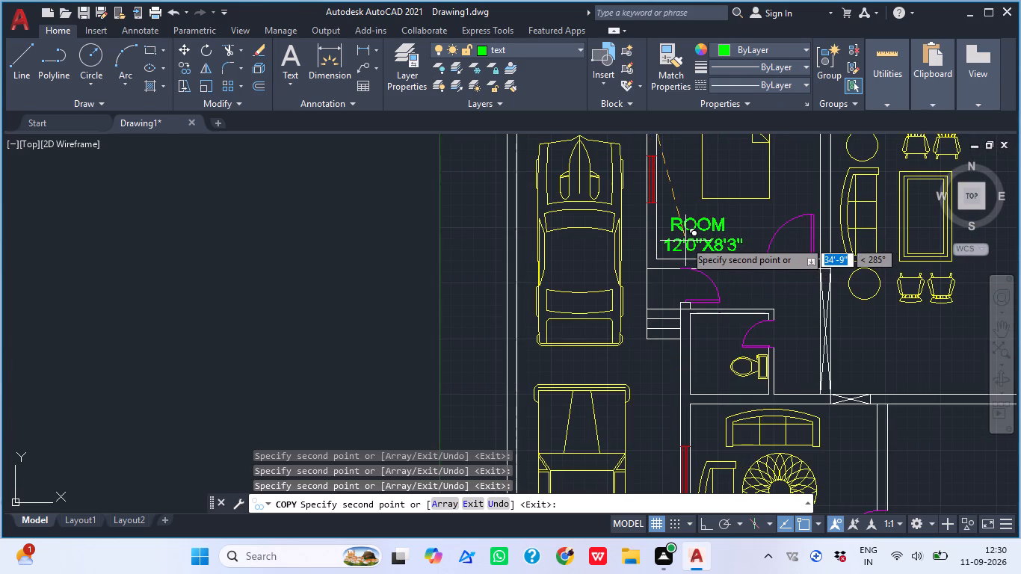
left_click(682, 238)
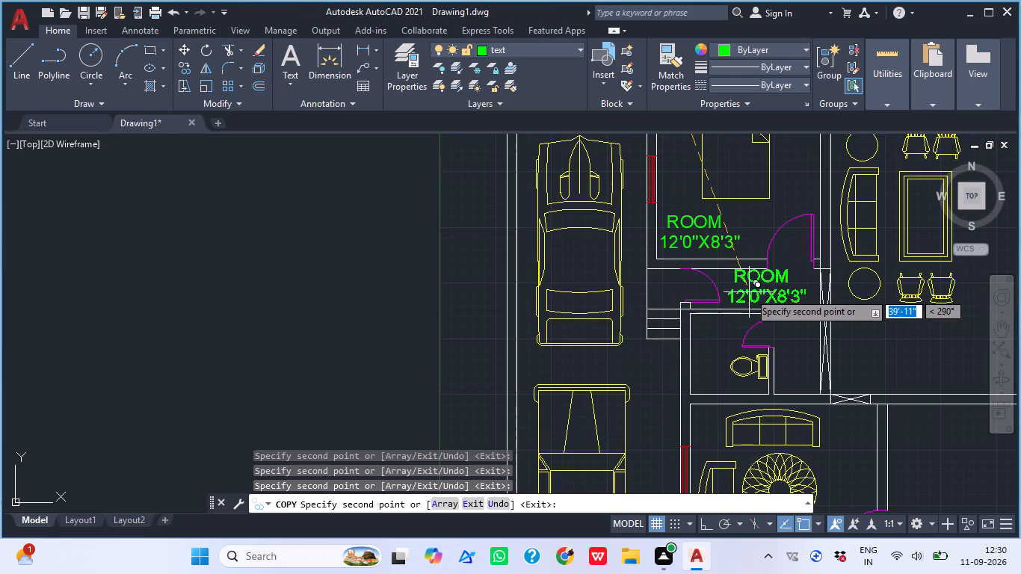
middle_click_drag(828, 351, 674, 289)
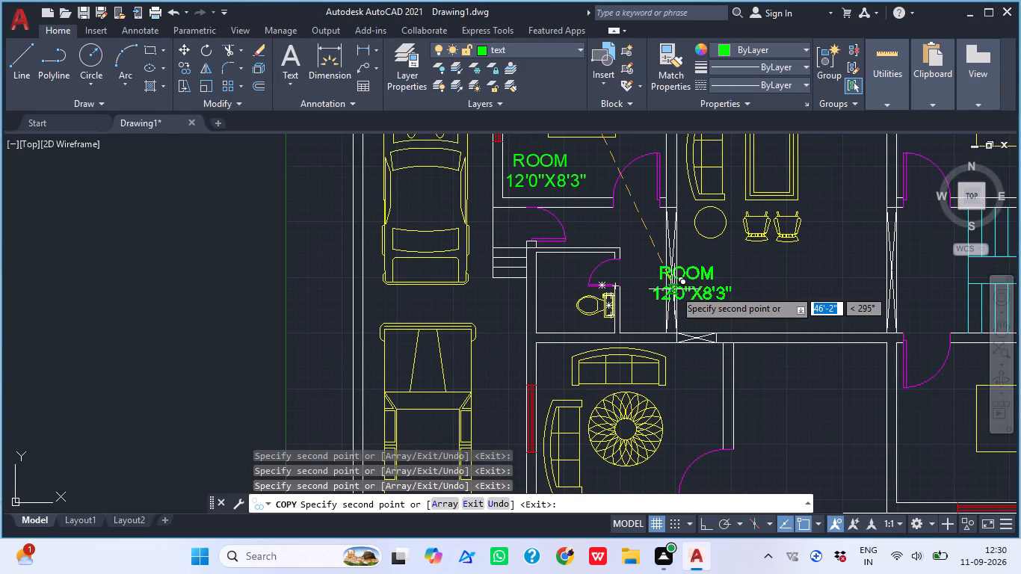
left_click(763, 288)
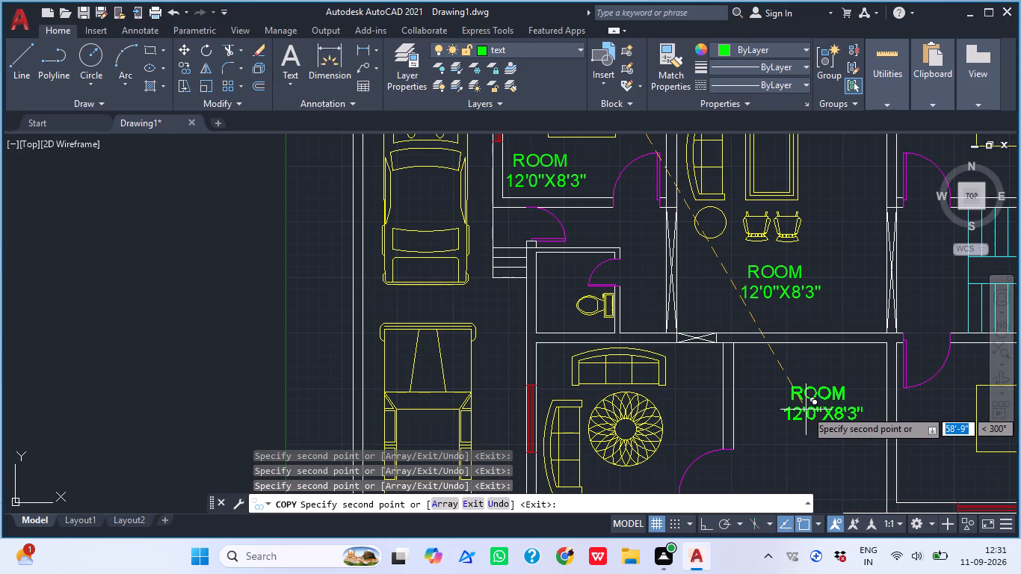
middle_click_drag(808, 336, 756, 256)
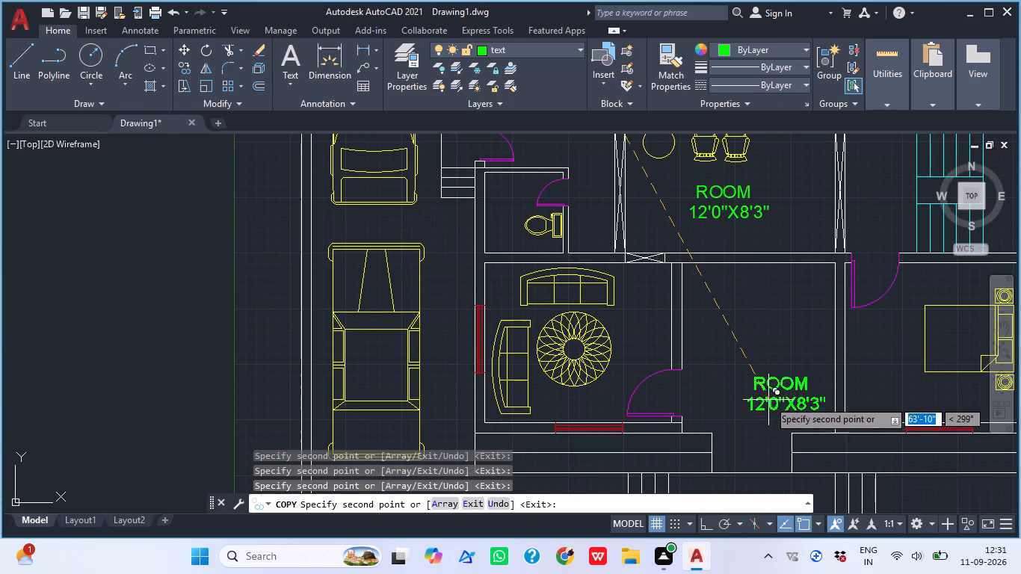
left_click(763, 400)
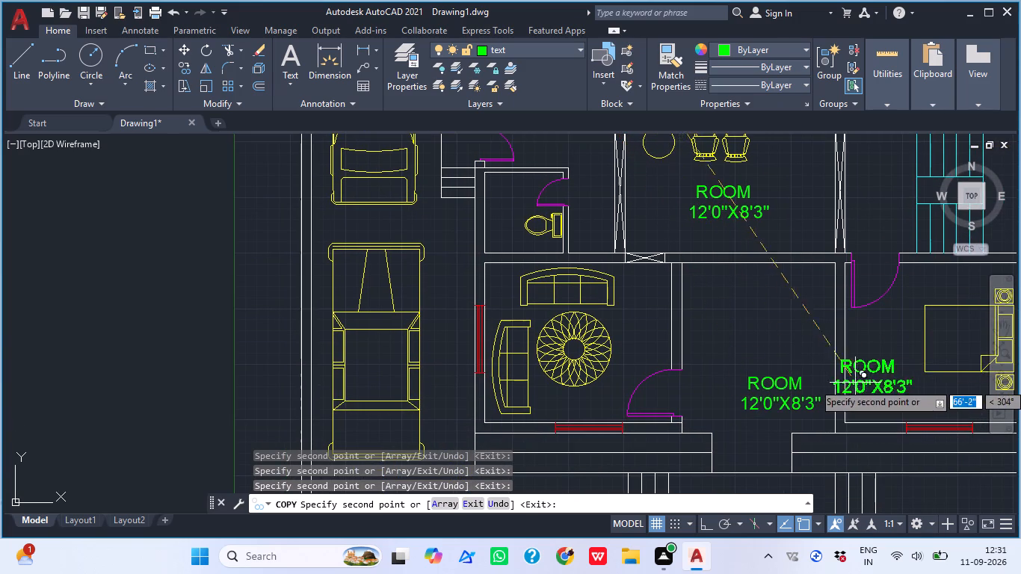
middle_click_drag(855, 383, 737, 334)
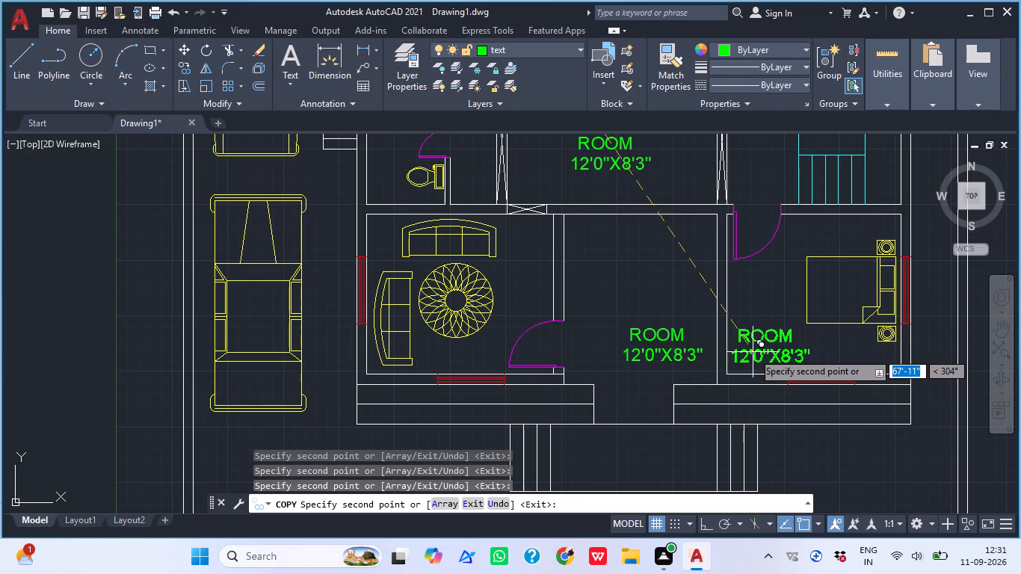
left_click(750, 358)
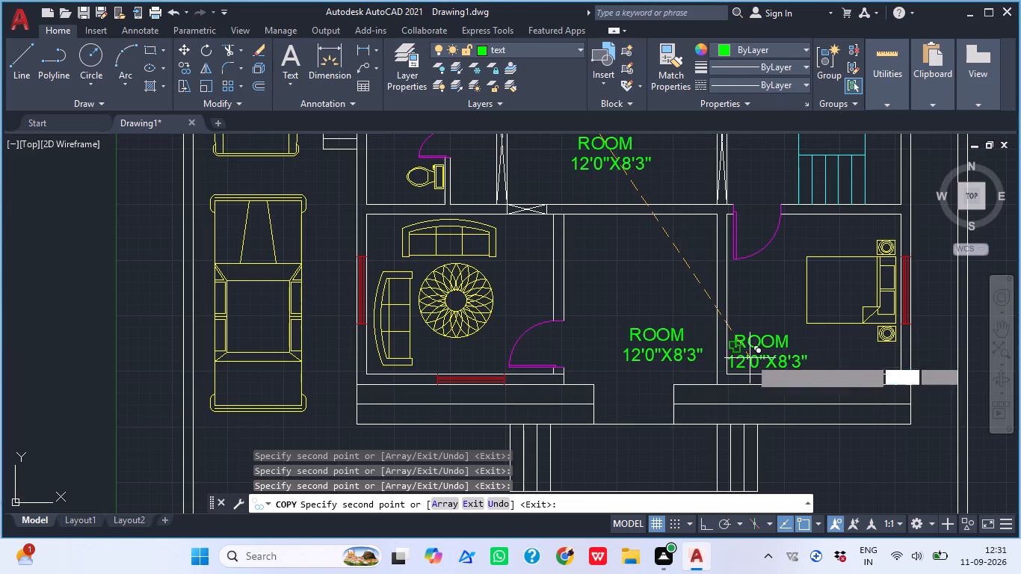
Place ROOM 12'0"X8'3" label copies in the southwest sitting room and between the south entrance steps, and finish copying.
scroll(759, 291, "down", 1)
middle_click_drag(759, 291, 703, 395)
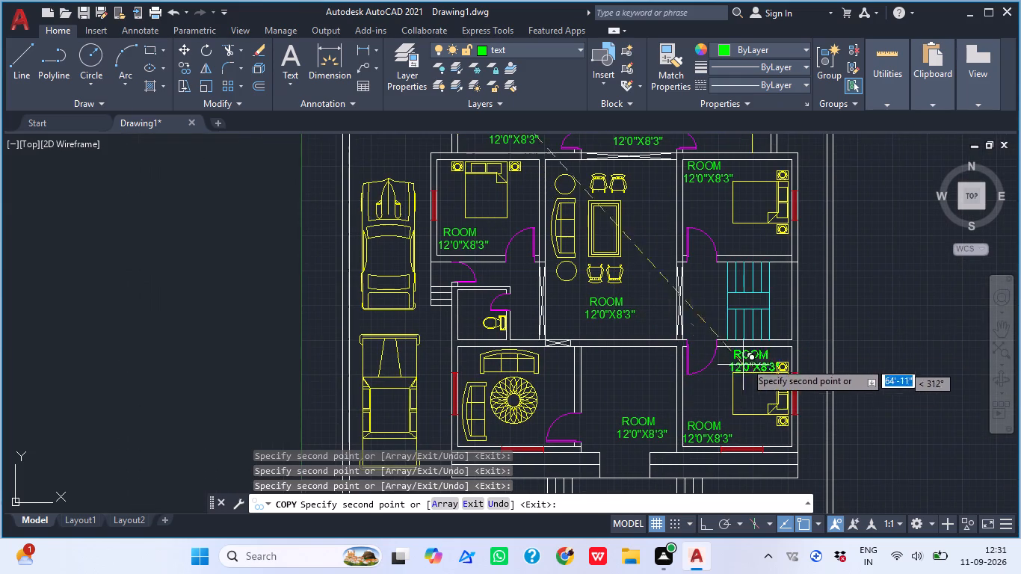
middle_click_drag(644, 390, 719, 334)
scroll(628, 344, "up", 2)
scroll(632, 321, "down", 1)
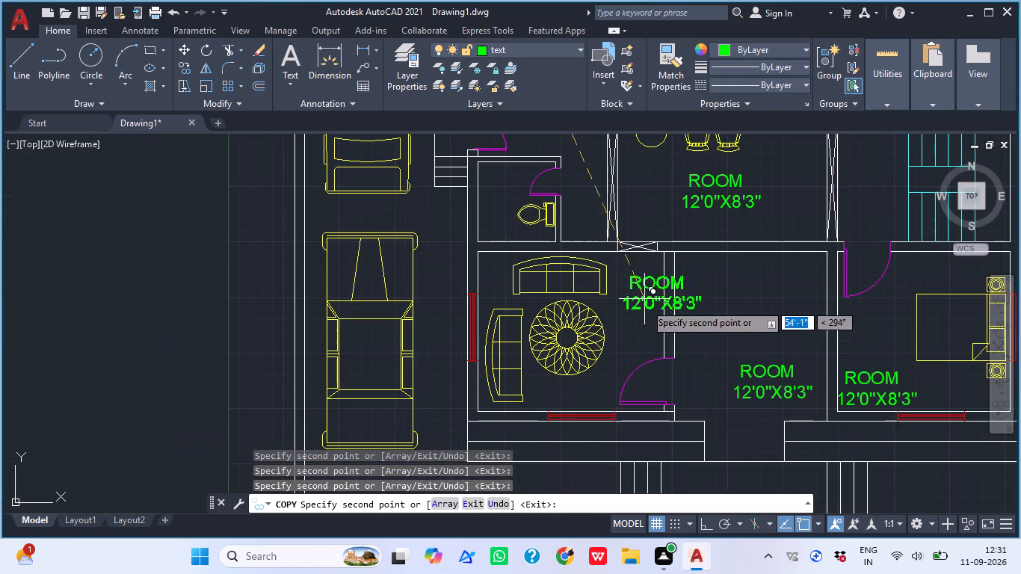
scroll(549, 392, "up", 2)
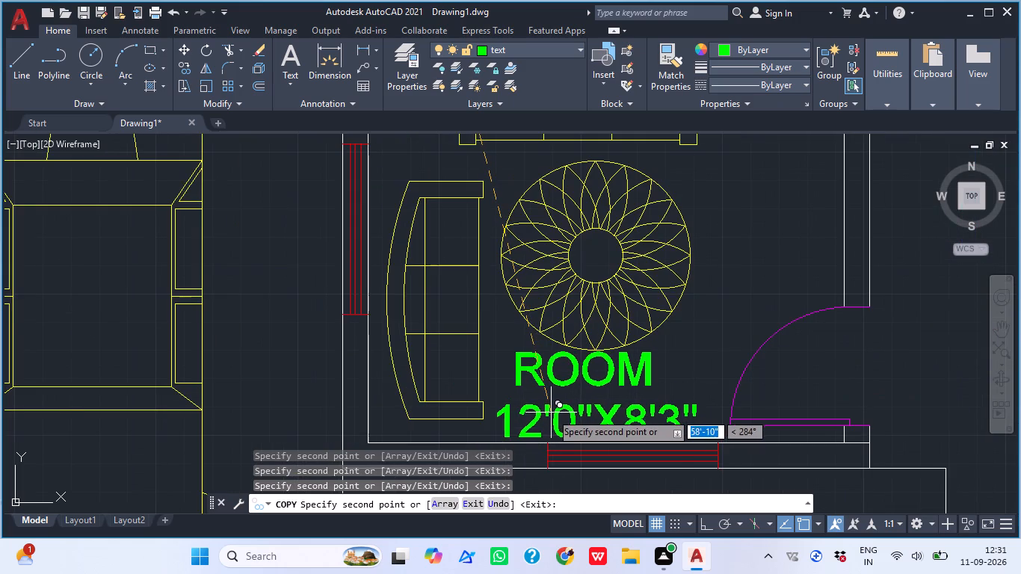
left_click(551, 412)
scroll(602, 369, "down", 2)
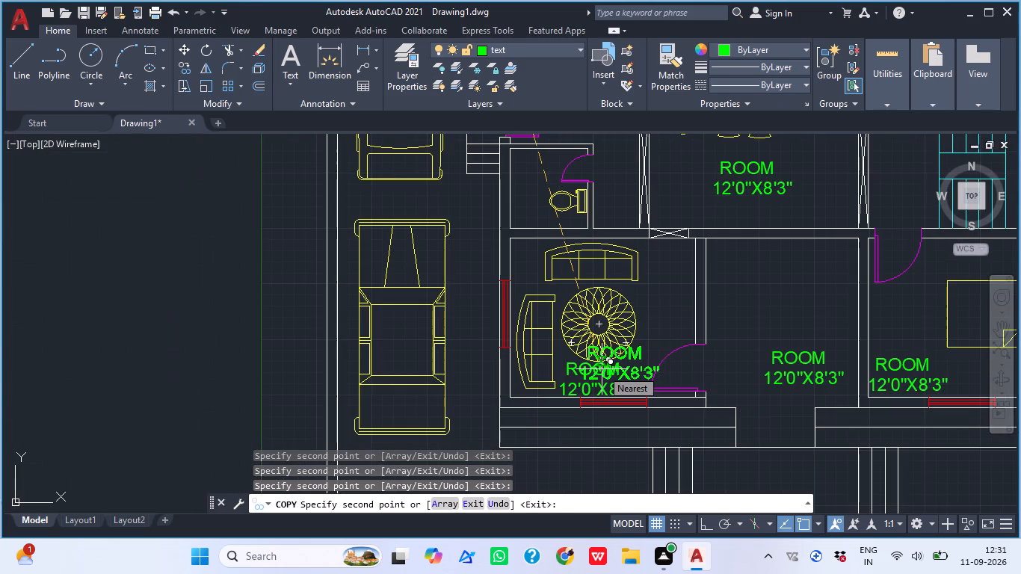
scroll(602, 369, "down", 2)
middle_click_drag(702, 330, 621, 380)
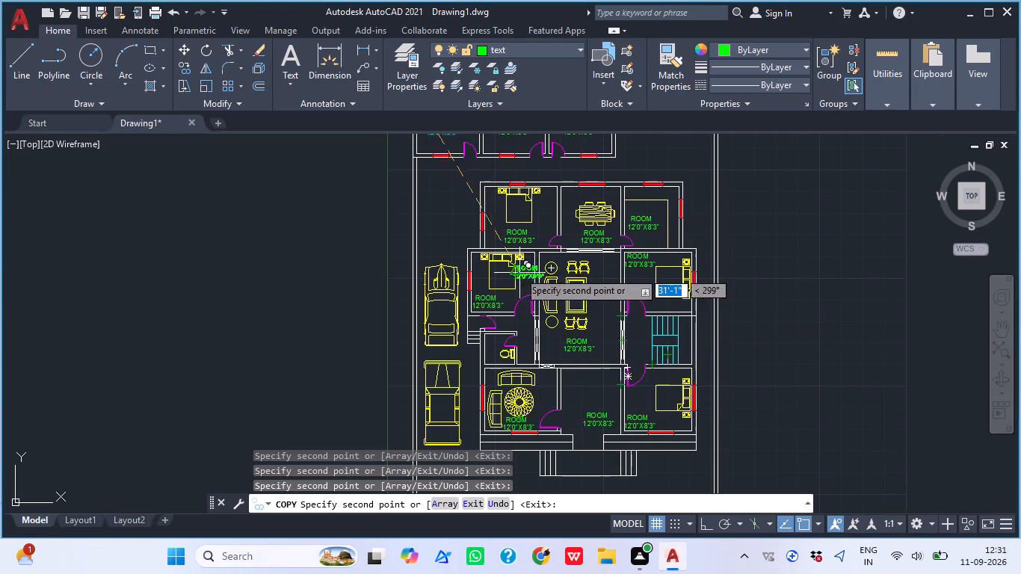
scroll(544, 259, "down", 2)
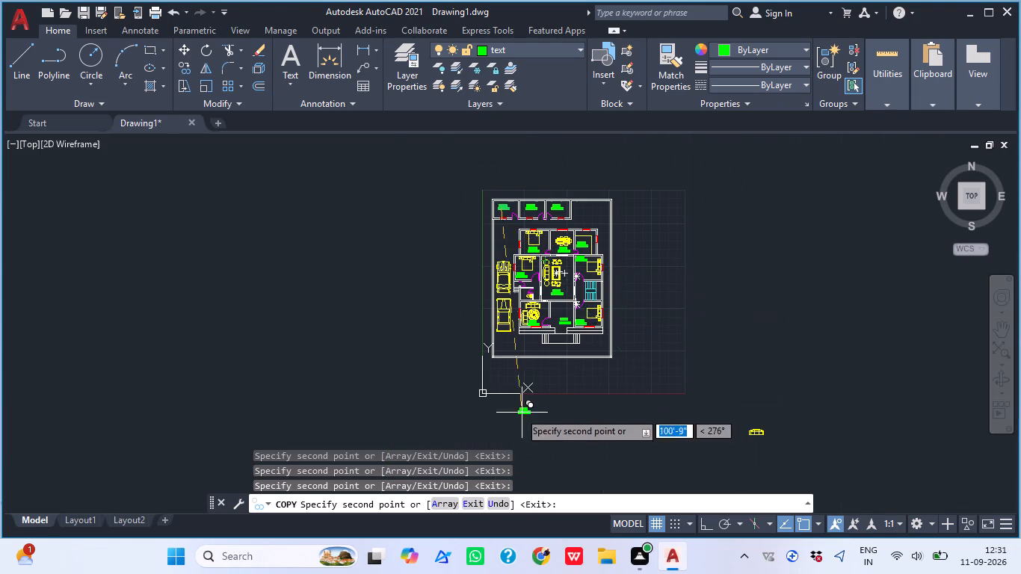
scroll(516, 383, "up", 1)
scroll(567, 344, "up", 2)
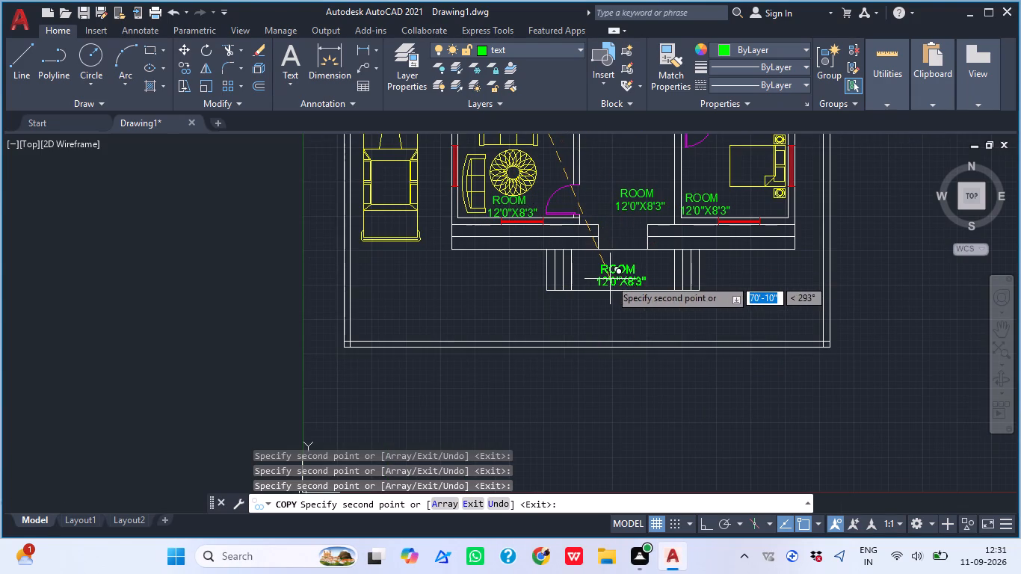
left_click(610, 279)
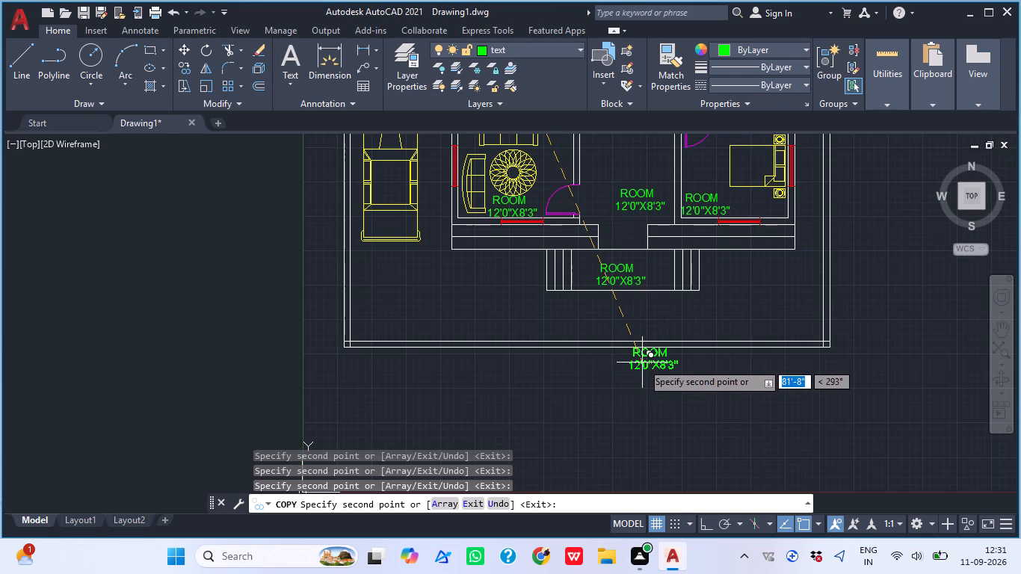
middle_click_drag(778, 389, 732, 416)
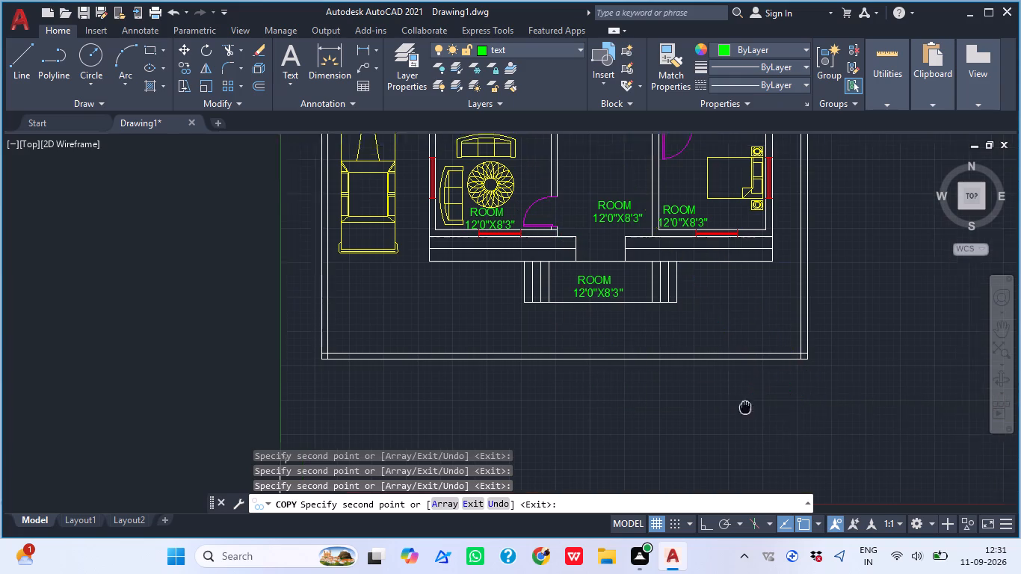
middle_click_drag(732, 416, 660, 450)
key("Escape")
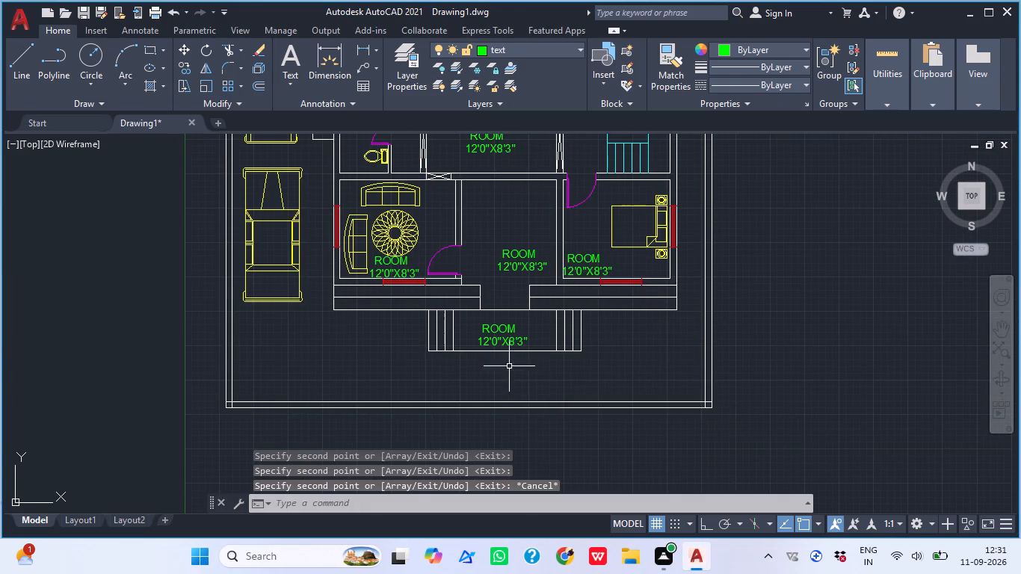
Change the ROOM text in the main house's northwest bedroom to BED ROOM.
scroll(492, 326, "down", 1)
middle_click_drag(522, 429, 524, 519)
middle_click_drag(454, 275, 473, 373)
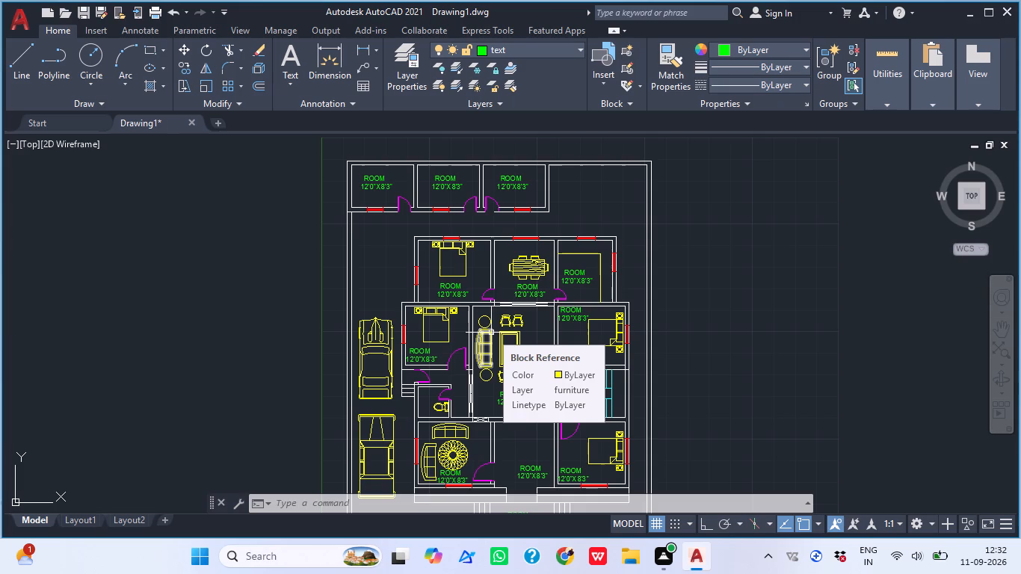
scroll(392, 182, "up", 1)
scroll(462, 167, "up", 1)
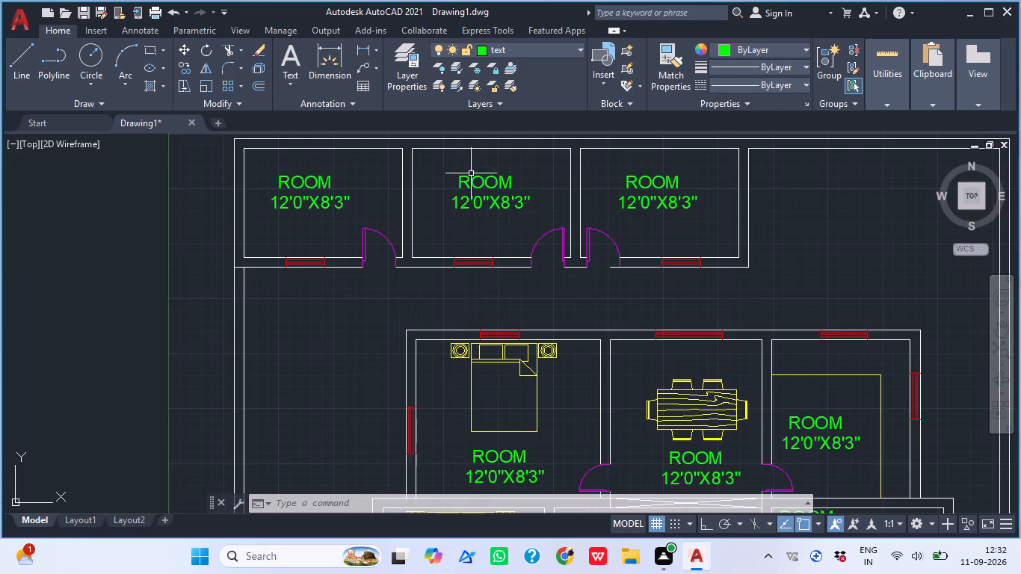
middle_click_drag(524, 253, 457, 197)
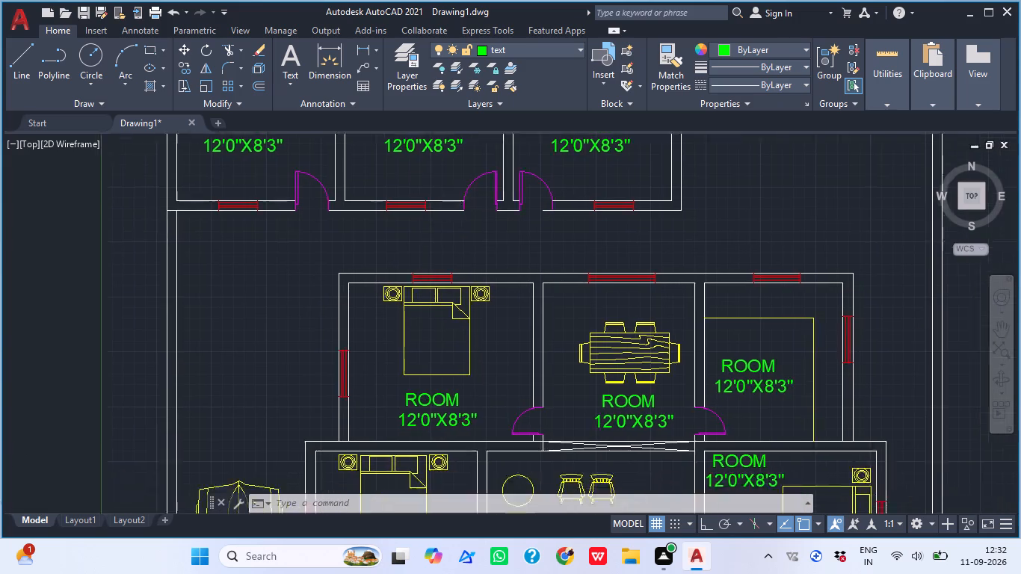
middle_click_drag(417, 335, 414, 328)
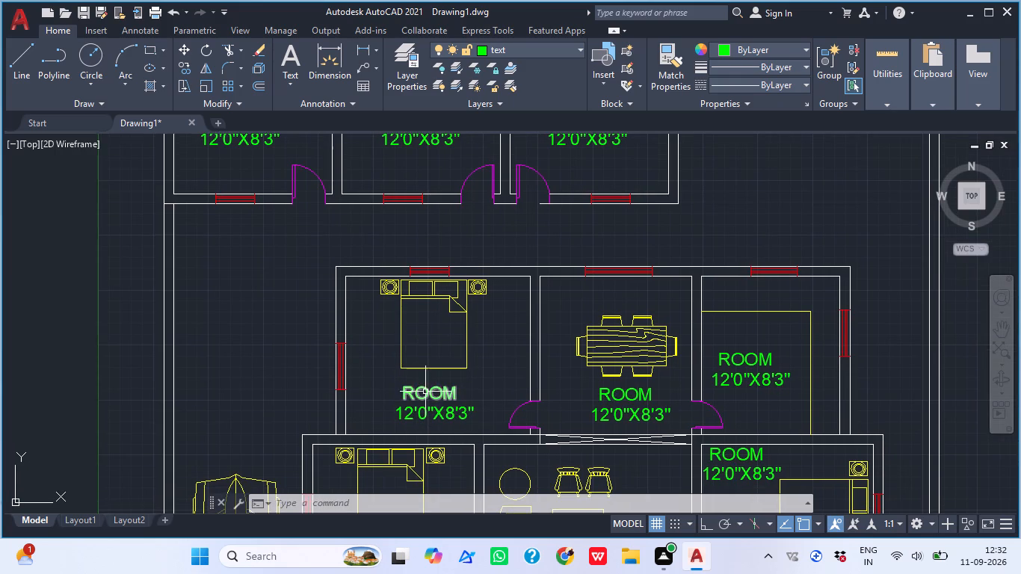
double_click(425, 386)
key("h")
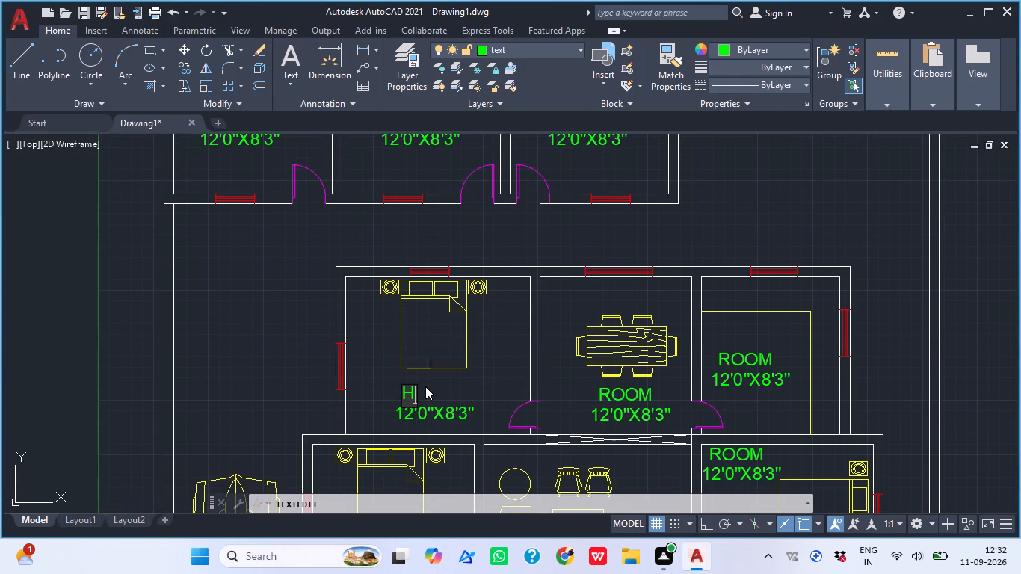
key("BackSpace")
type("BD")
key("space")
key("BackSpace")
key("BackSpace")
type("ED ROO")
key("m")
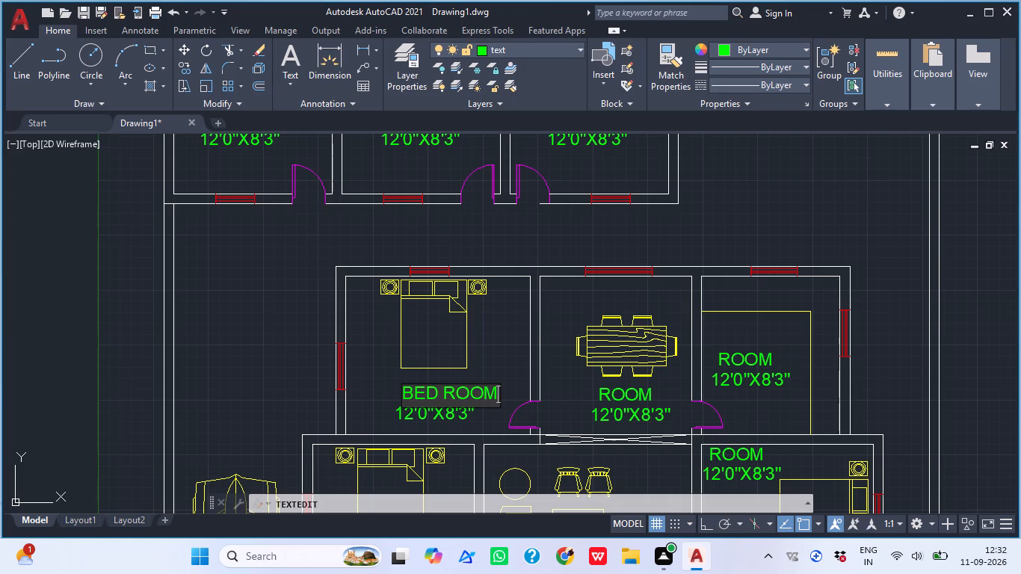
left_click(444, 415)
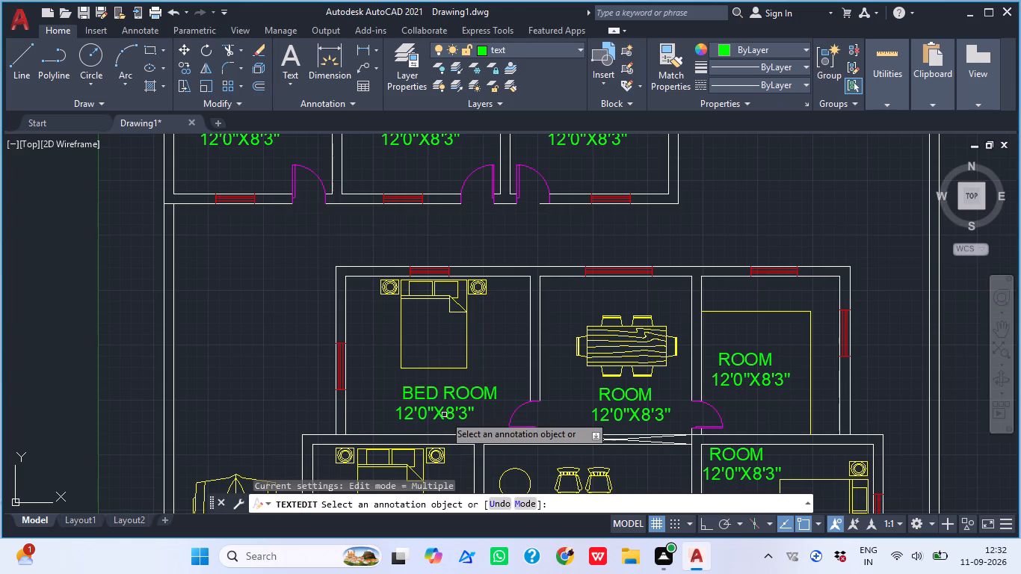
Change the size text beneath BED ROOM to 14'0"X12'0".
left_click(444, 415)
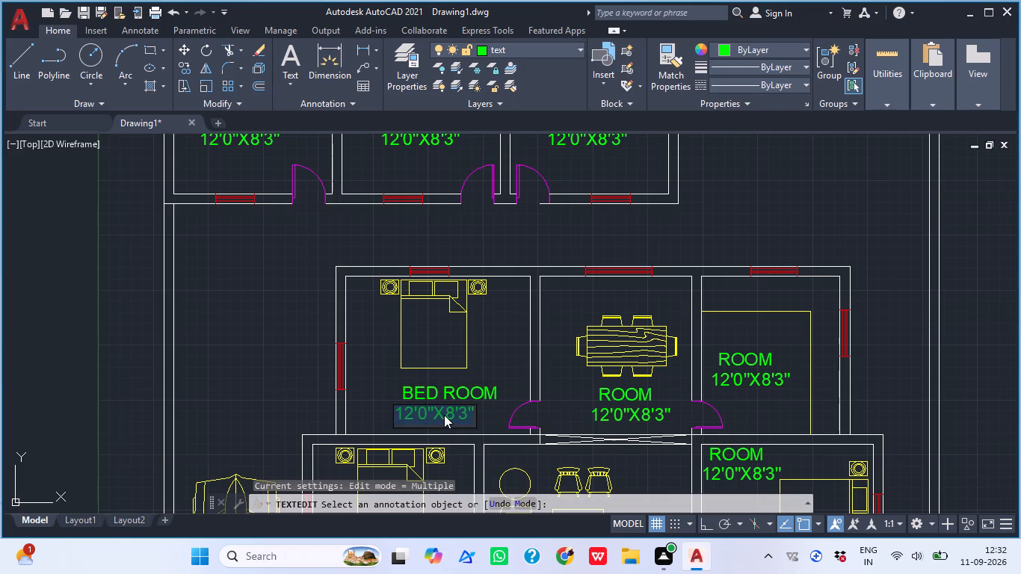
type("14'")
type("0\"X12'0\"")
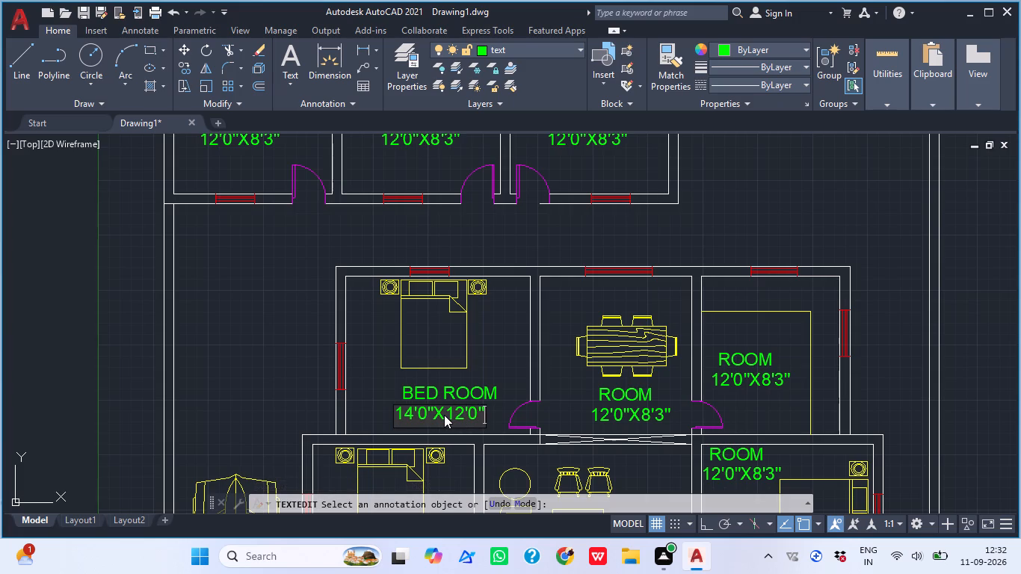
left_click(638, 395)
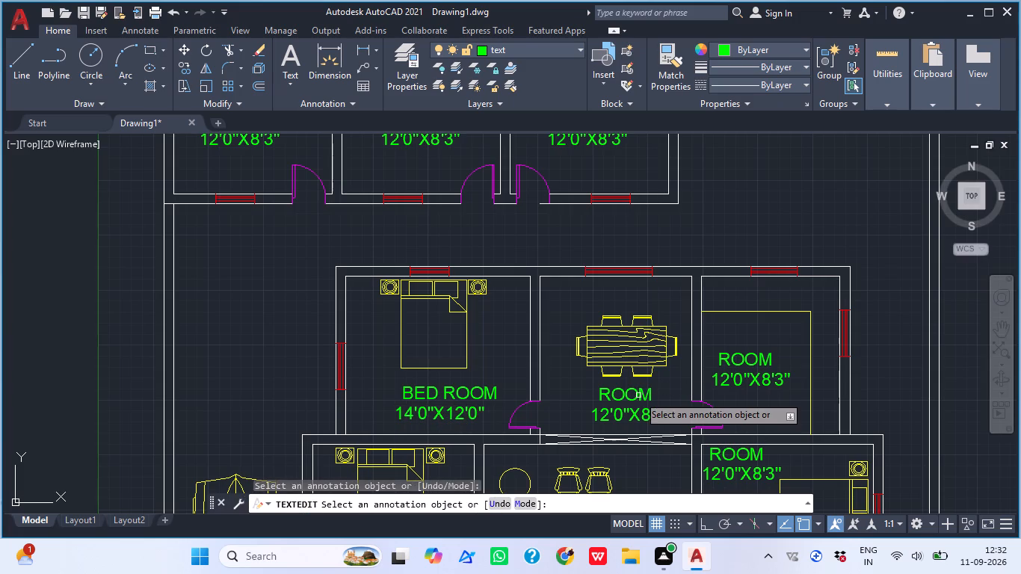
Change the ROOM text below the dining table in the north-central room to DINING AREA.
left_click(631, 392)
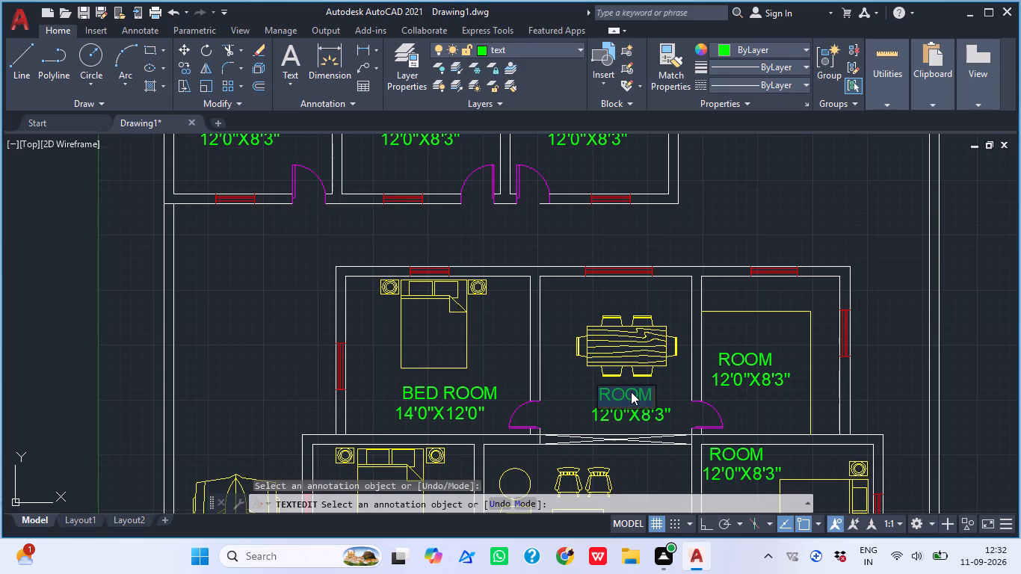
type("BE")
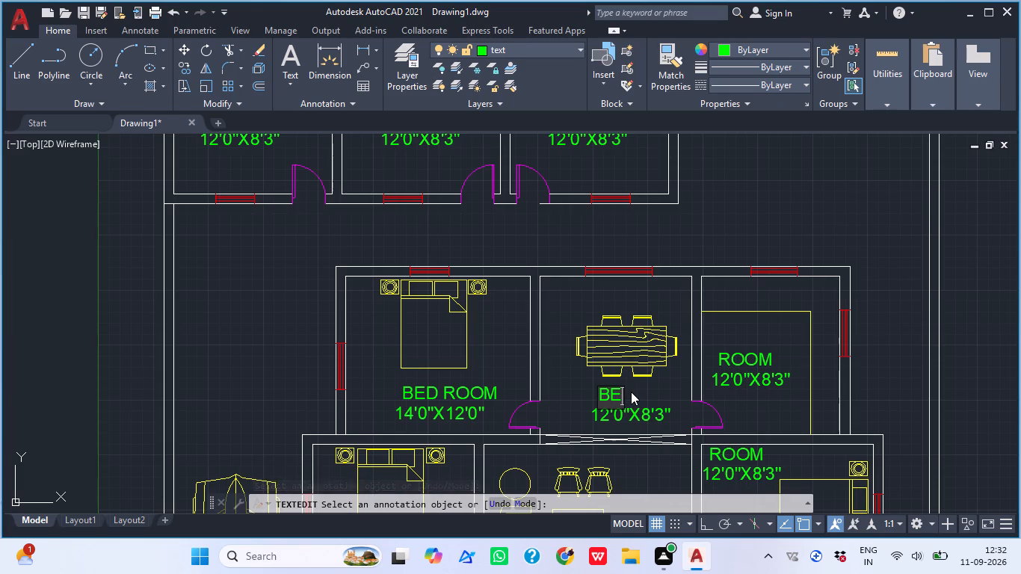
key("BackSpace")
key("BackSpace")
type("DINING ROOM")
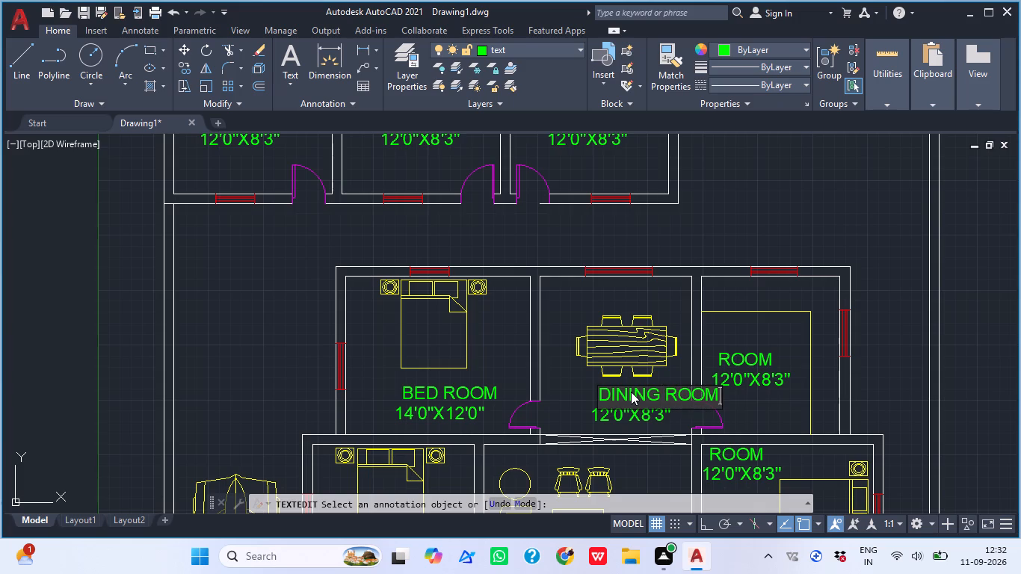
key("BackSpace")
key("BackSpace")
key("BackSpace")
key("BackSpace")
type("AREA")
left_click(651, 416)
Change the size text beneath DINING AREA to 11'6"X12'0" and finish text editing.
left_click(649, 416)
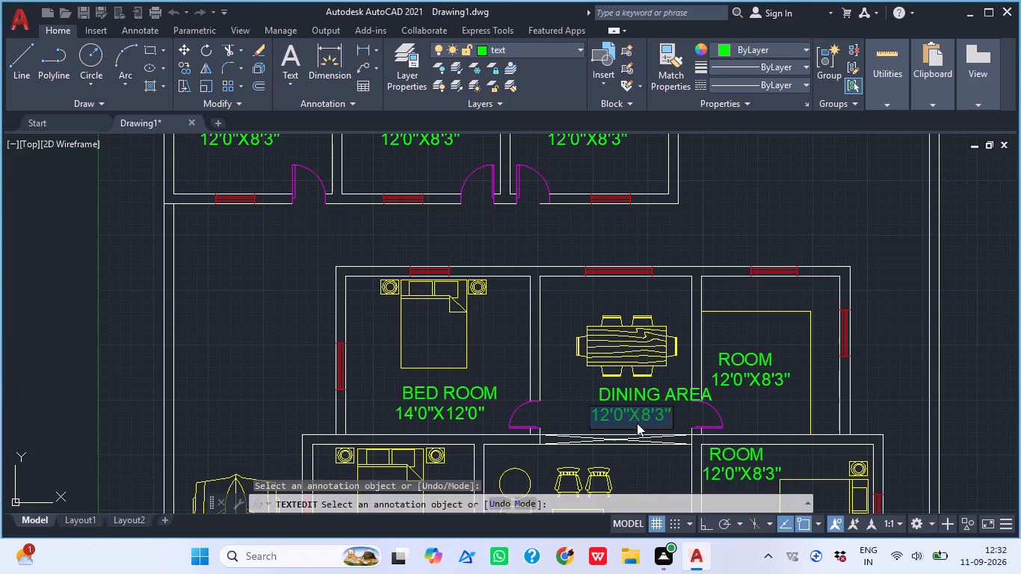
type("11")
key("apostrophe")
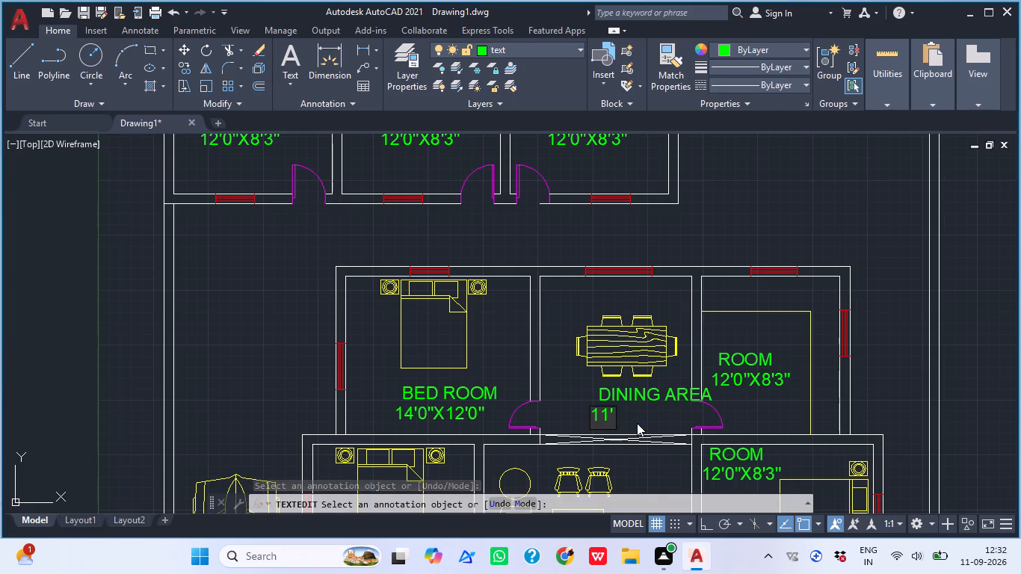
type("6\"")
key("x")
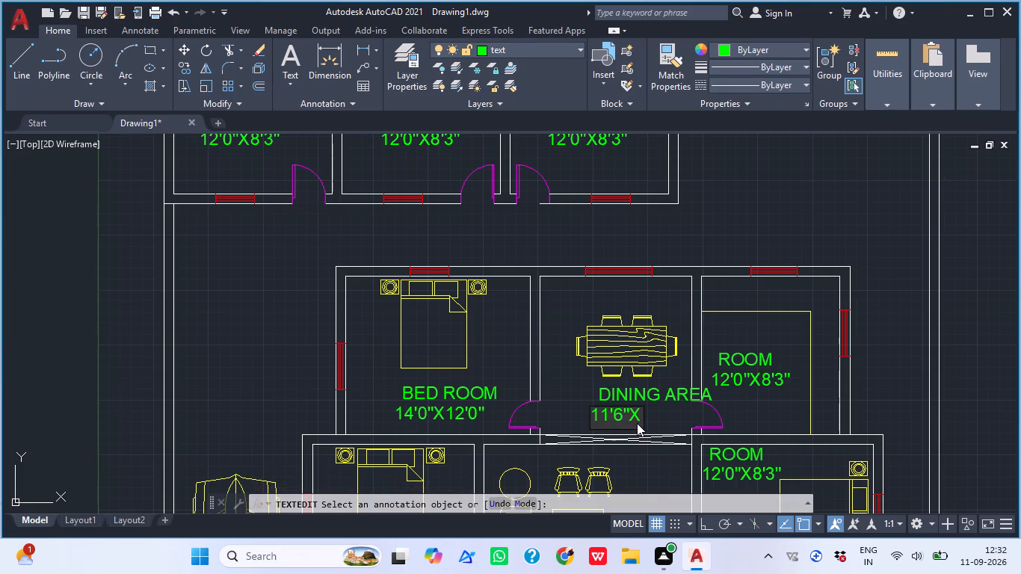
type("12")
type("'0\"")
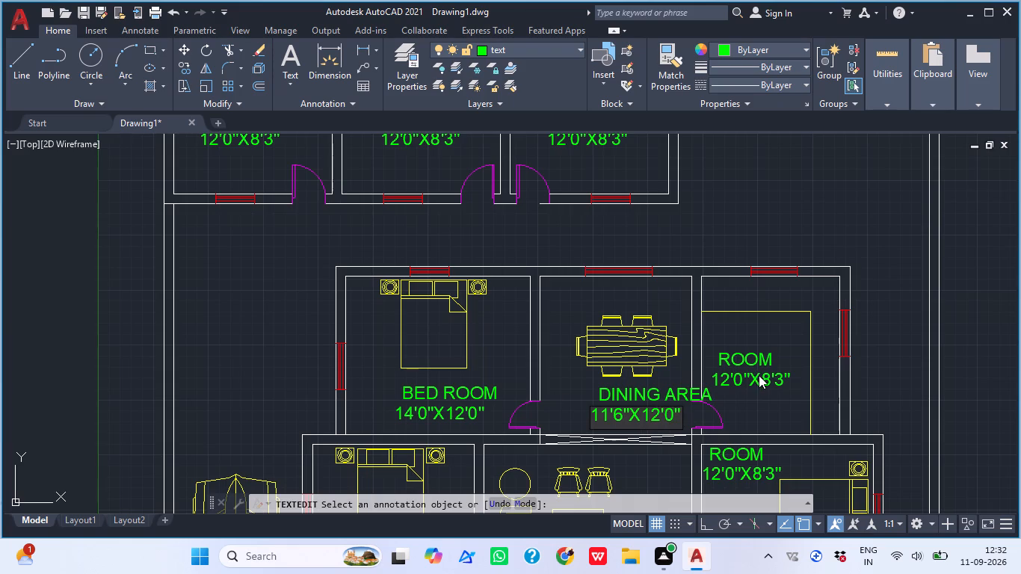
left_click(730, 407)
key("grave")
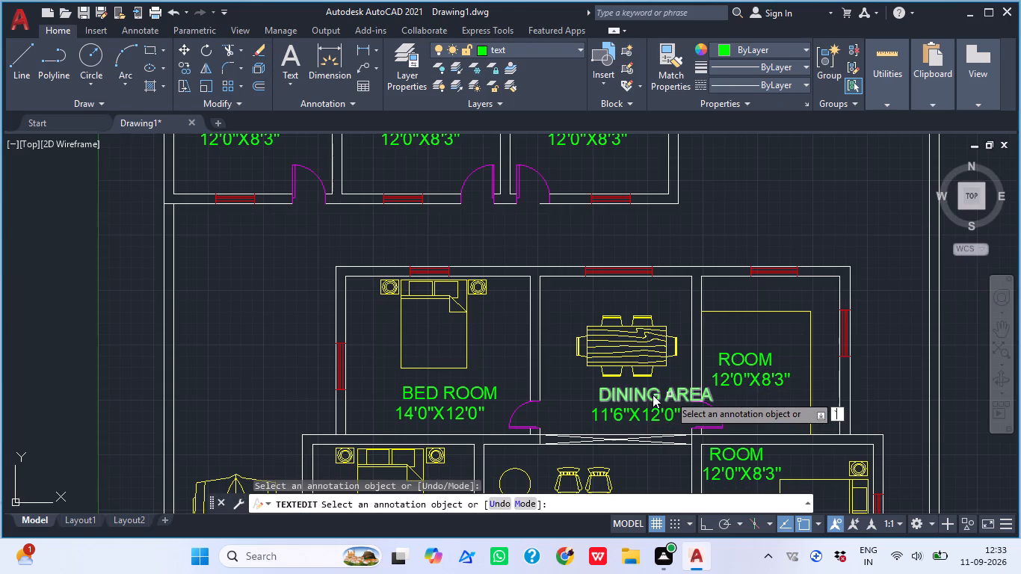
left_click(651, 395)
key("Escape")
key("Escape")
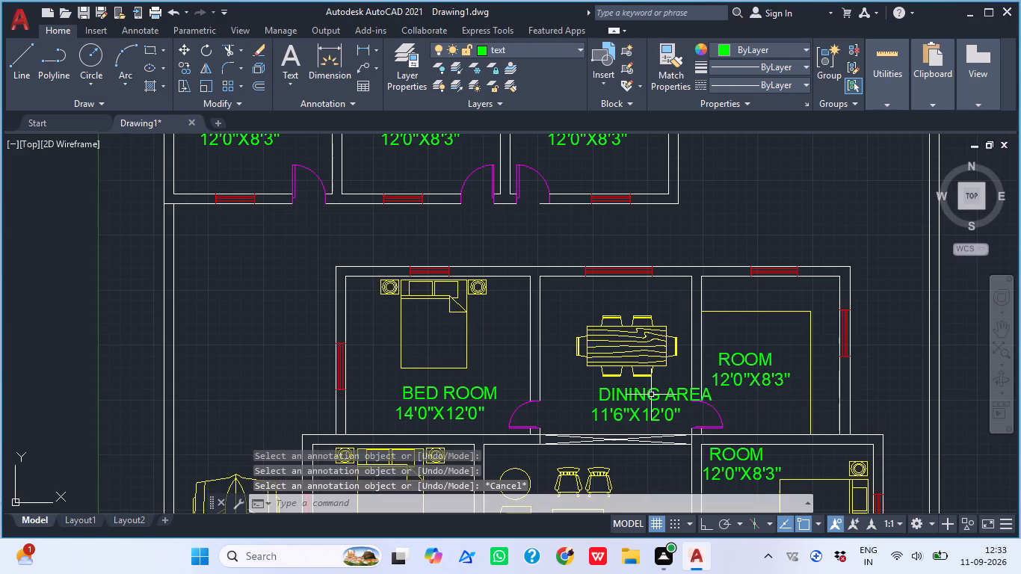
Move the DINING AREA text about 2'-9" west so it sits within its room.
left_click(651, 395)
type("M")
key("space")
left_click(651, 395)
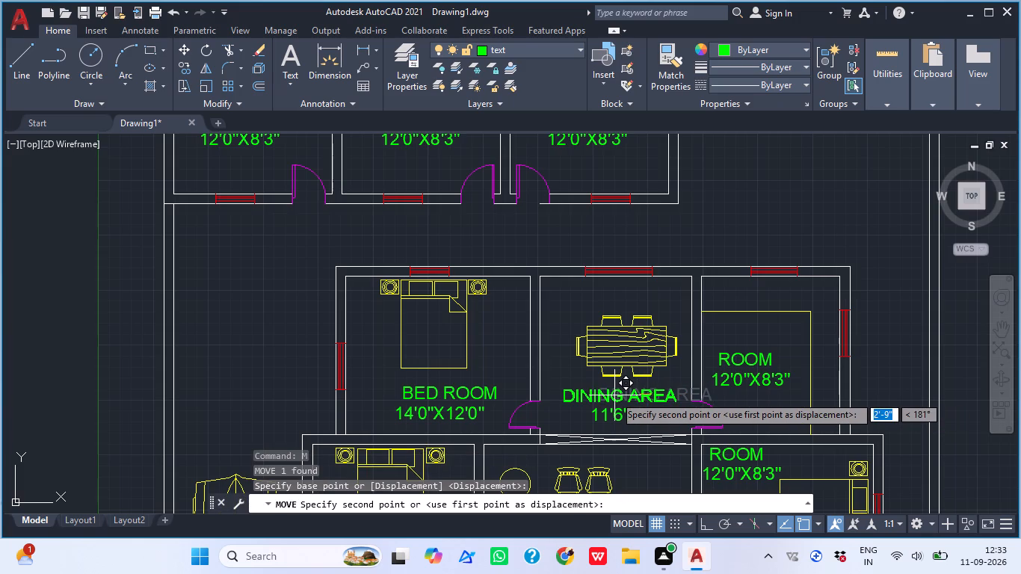
left_click(614, 395)
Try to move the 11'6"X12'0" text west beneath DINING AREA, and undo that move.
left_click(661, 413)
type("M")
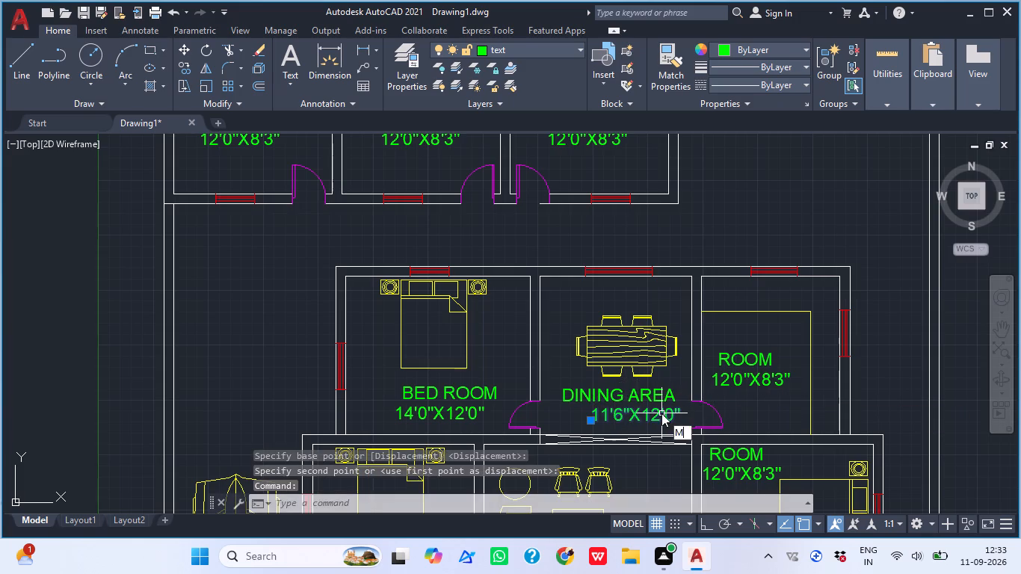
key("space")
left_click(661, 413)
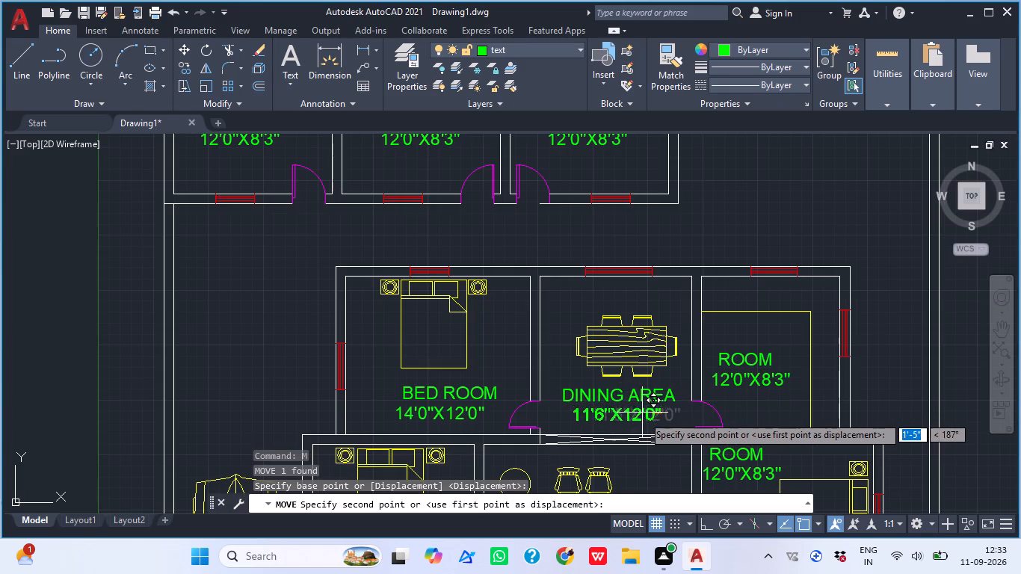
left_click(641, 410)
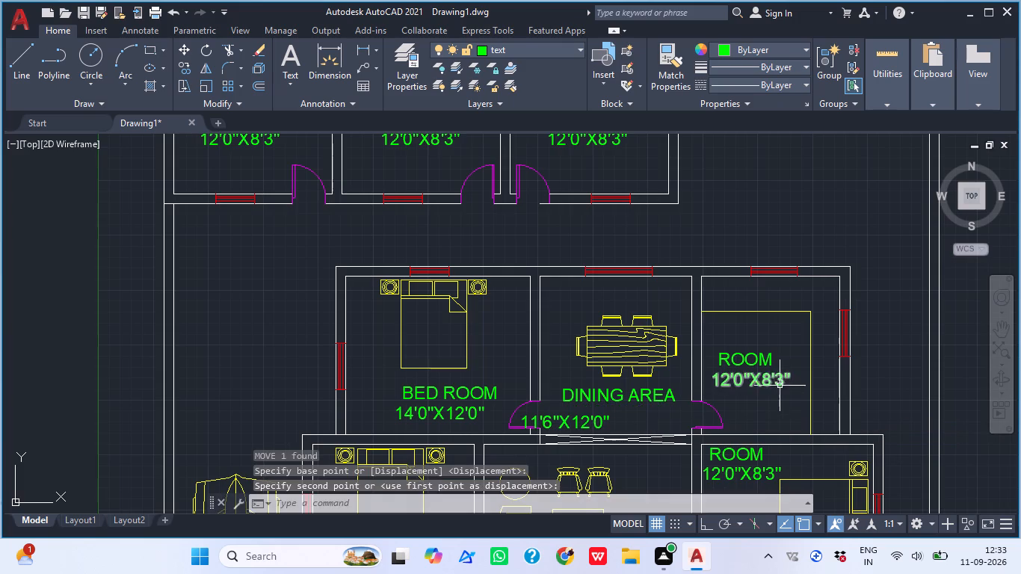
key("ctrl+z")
Move the 11'6"X12'0" text about 1'-4" west so it is centred beneath DINING AREA.
left_click(673, 419)
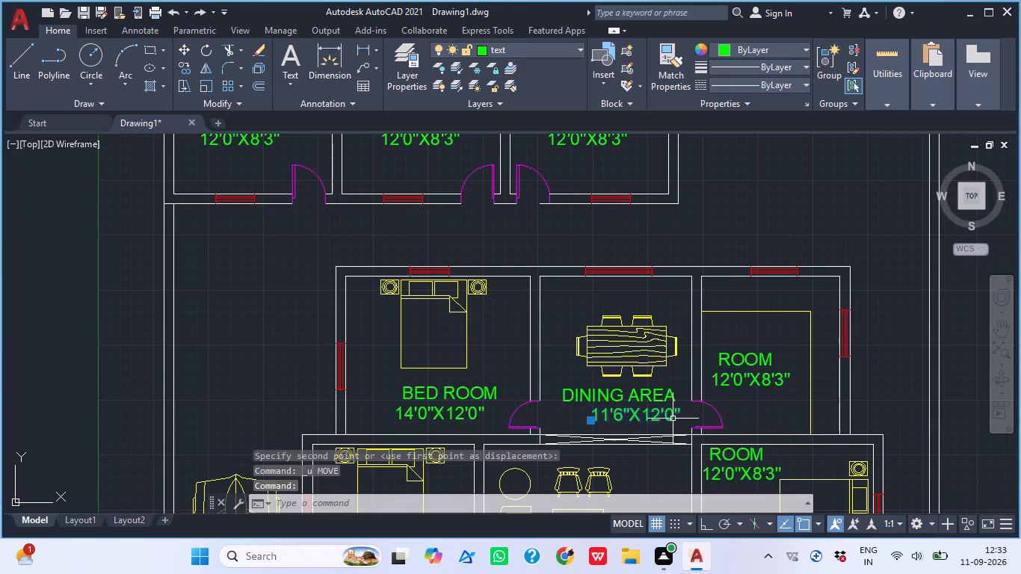
type("M")
key("space")
scroll(662, 419, "up", 2)
left_click(654, 407)
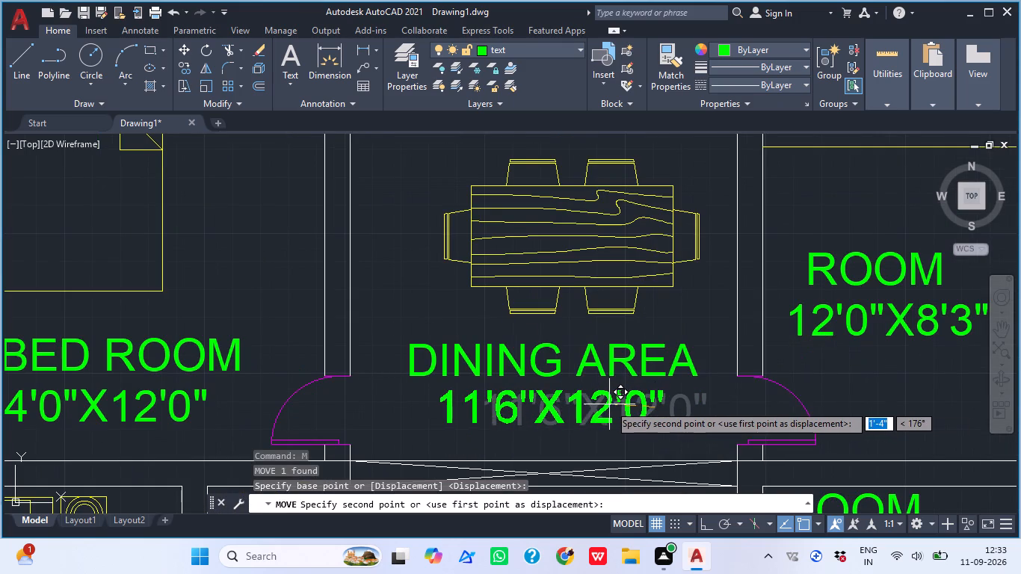
left_click(609, 404)
scroll(661, 410, "down", 2)
key("Escape")
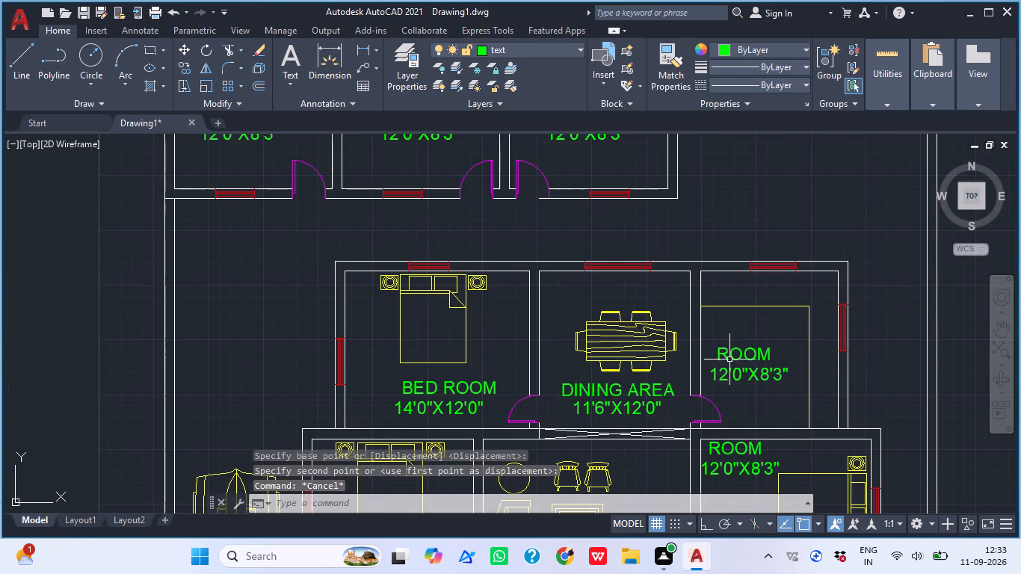
Change the ROOM text in the main house's northeast room to KITCHEN.
double_click(729, 357)
type("KITCHEN")
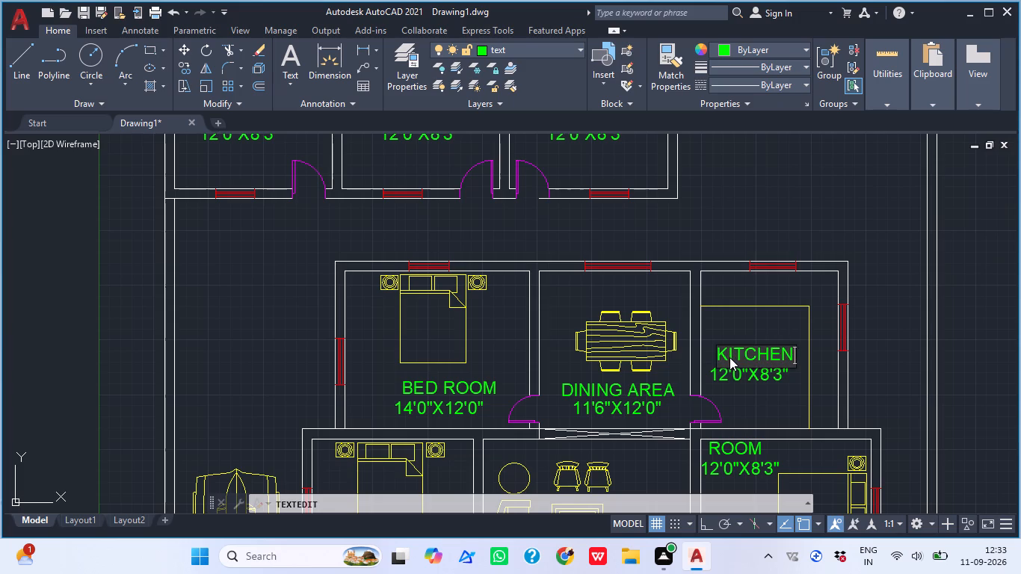
left_click(780, 370)
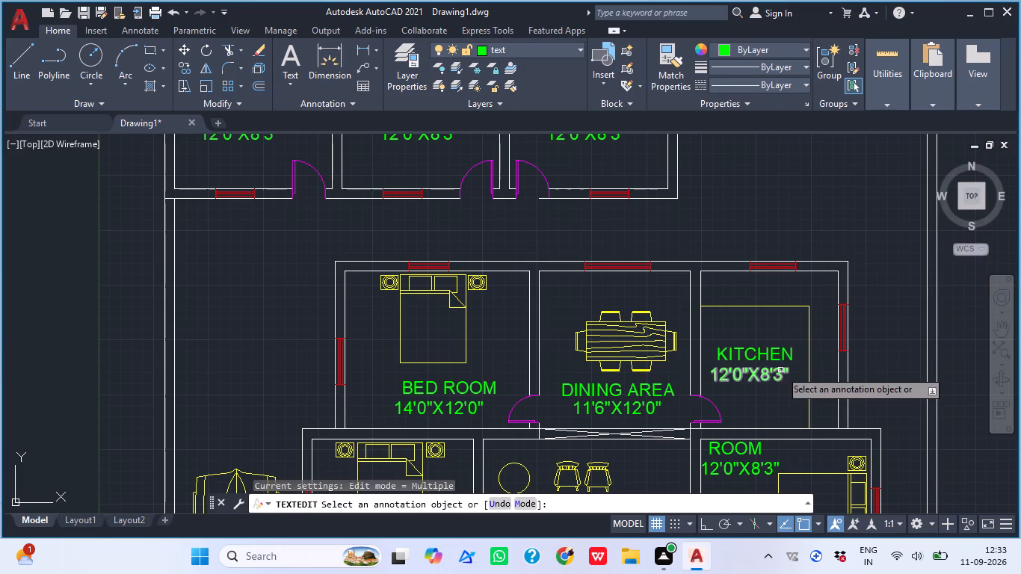
Change the size text beneath KITCHEN to 10'6"X12'0".
left_click(767, 377)
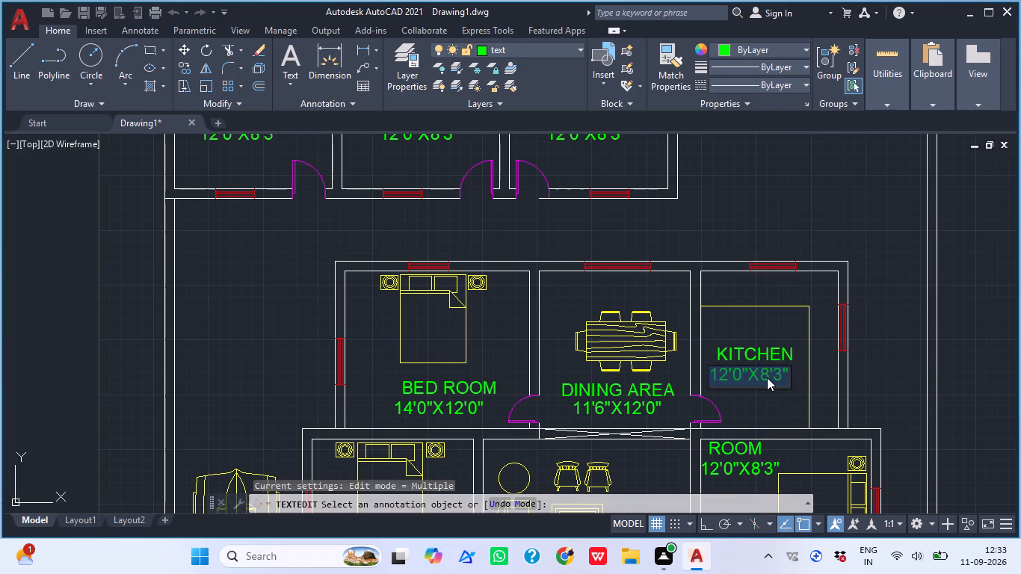
type("10'6\"")
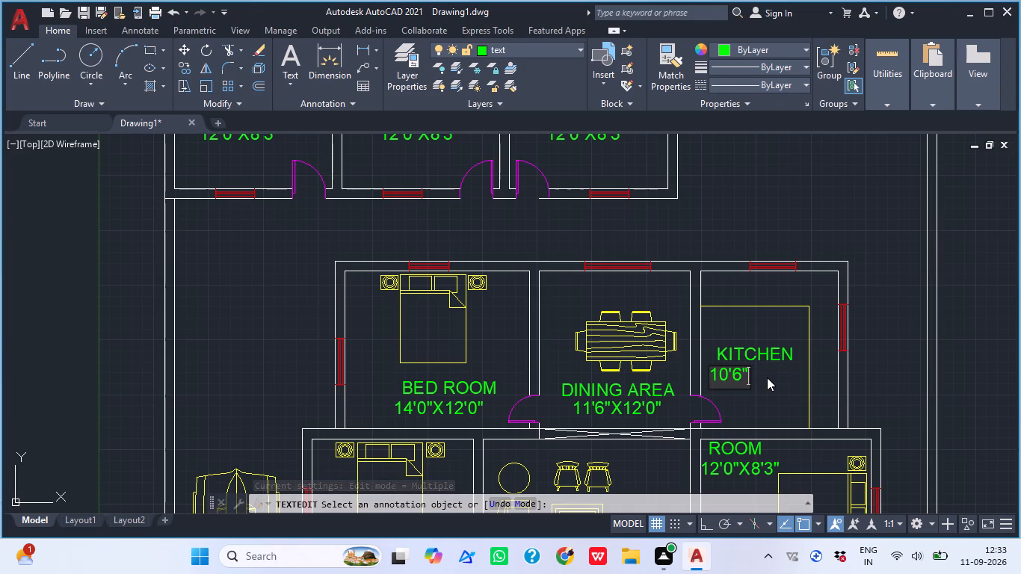
key("x")
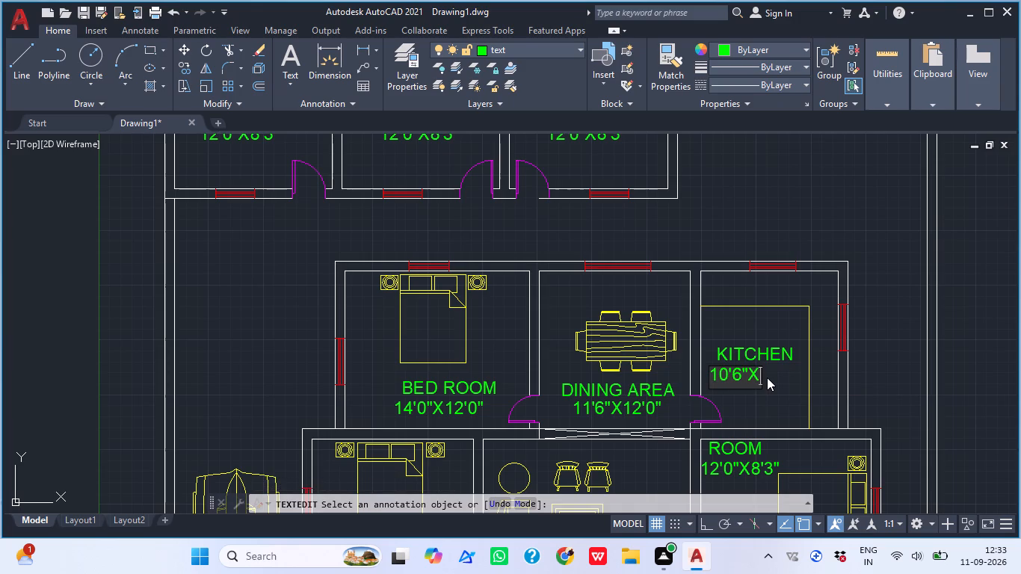
type("12'")
type("0\"")
Change the ROOM text in the west bedroom beside the parked cars to BED ROOM.
scroll(499, 456, "down", 3)
middle_click_drag(529, 469, 533, 317)
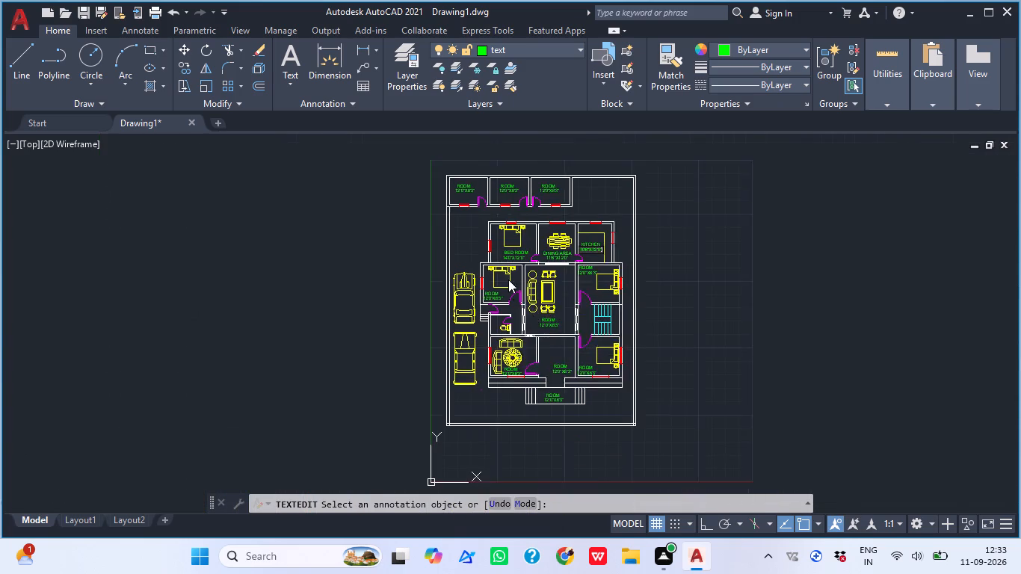
scroll(508, 280, "up", 2)
scroll(454, 319, "up", 2)
left_click(459, 312)
left_click(459, 311)
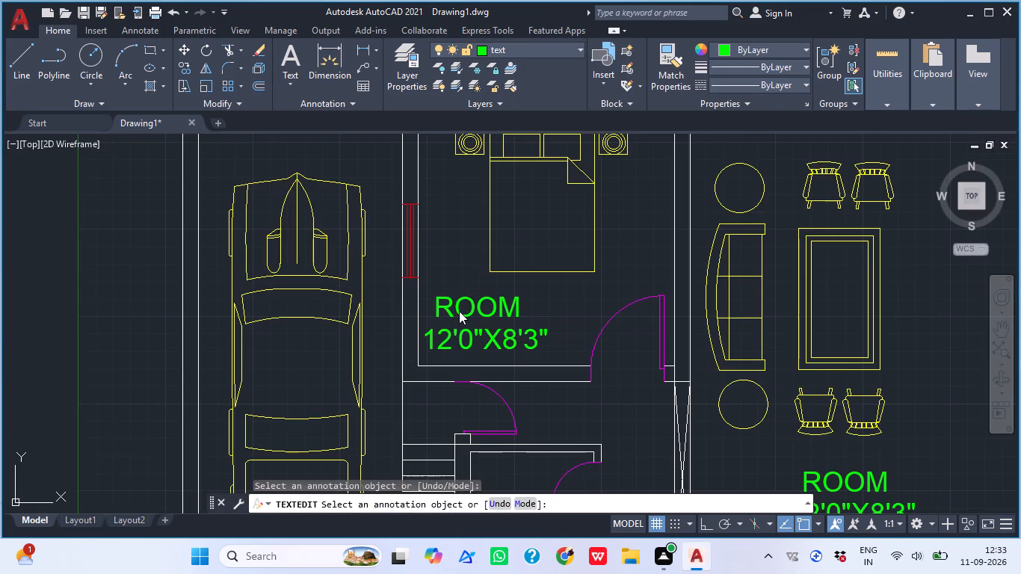
type("BED ROOM")
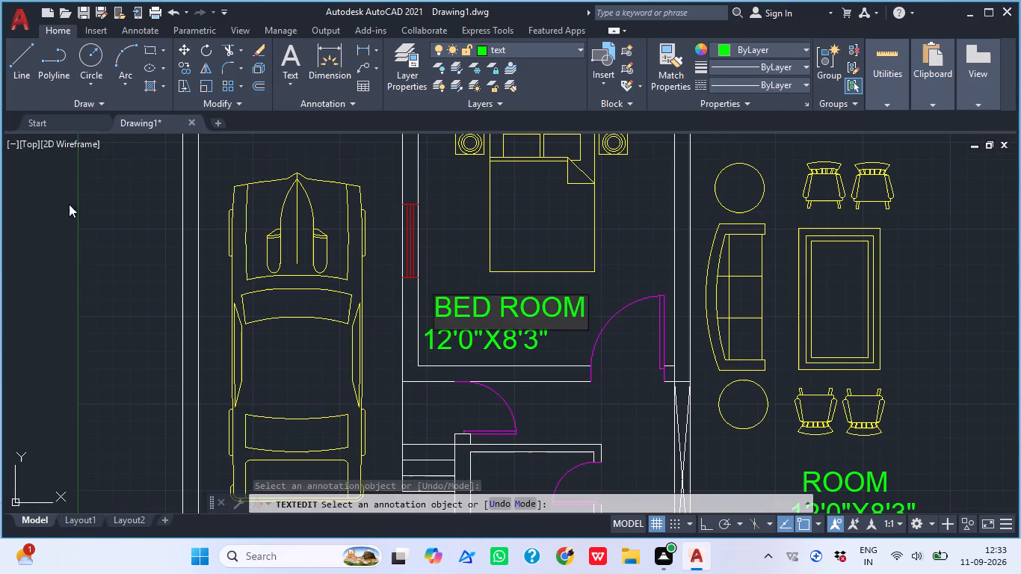
left_click(454, 342)
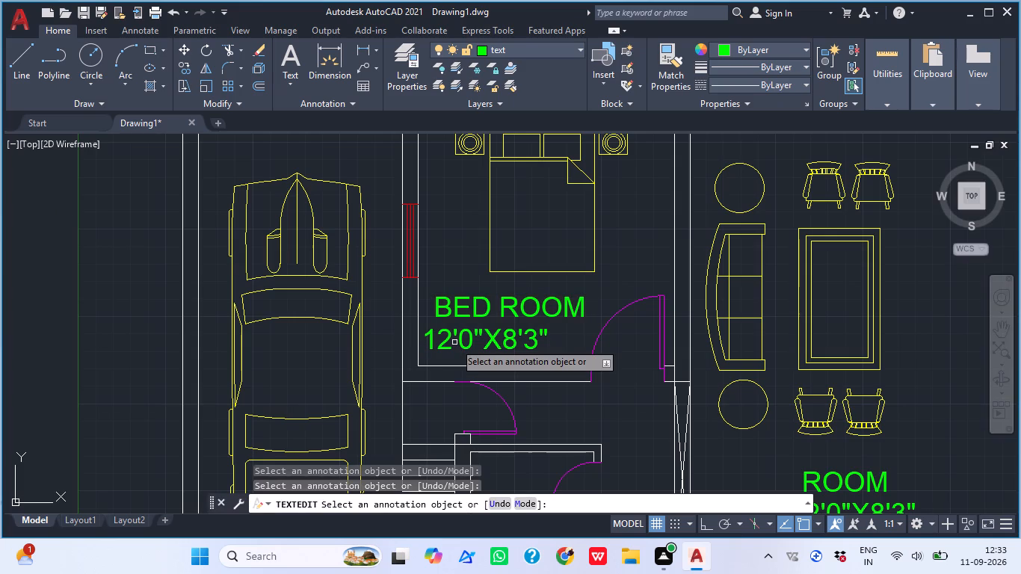
Change the size text beneath the west bedroom's BED ROOM label to 12'3"X11'6".
left_click(454, 342)
left_click(442, 342)
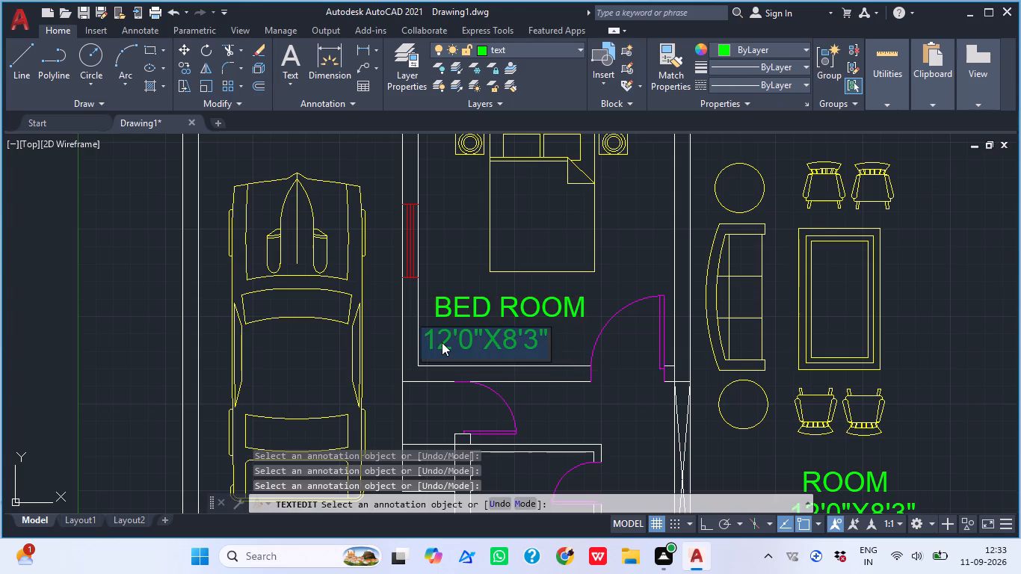
type("12;")
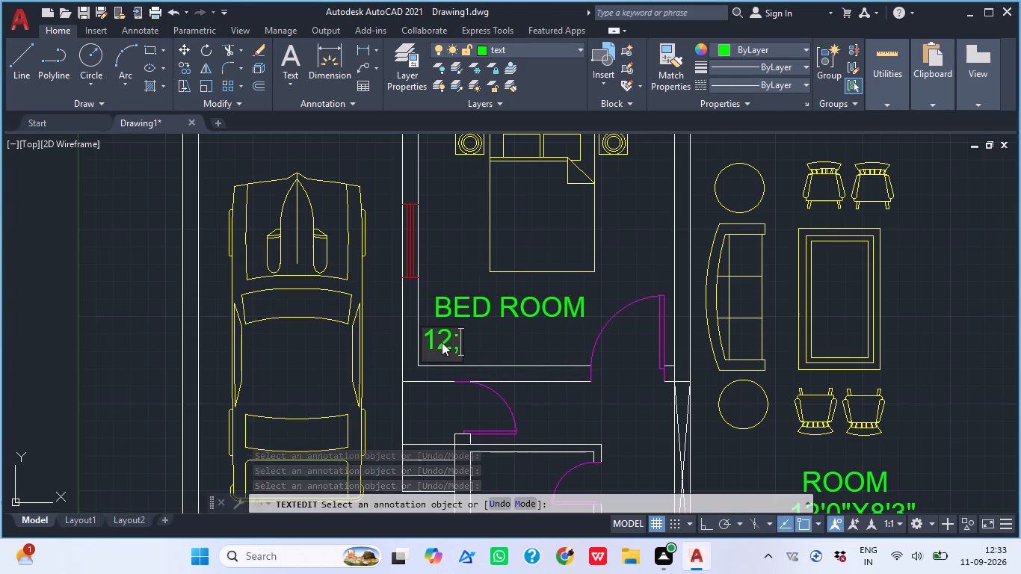
key("BackSpace")
key("semicolon")
key("BackSpace")
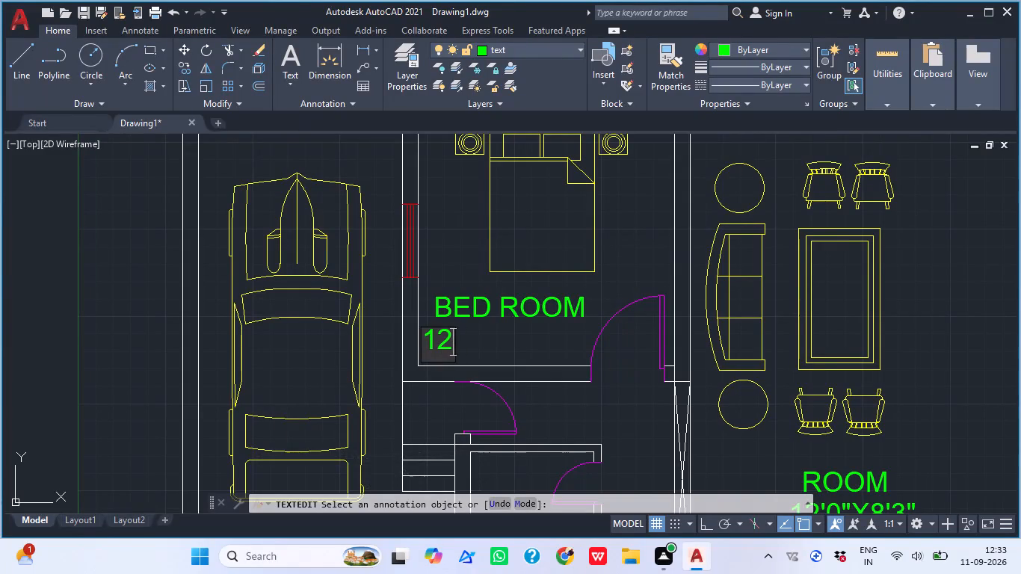
key("apostrophe")
type("3\"X")
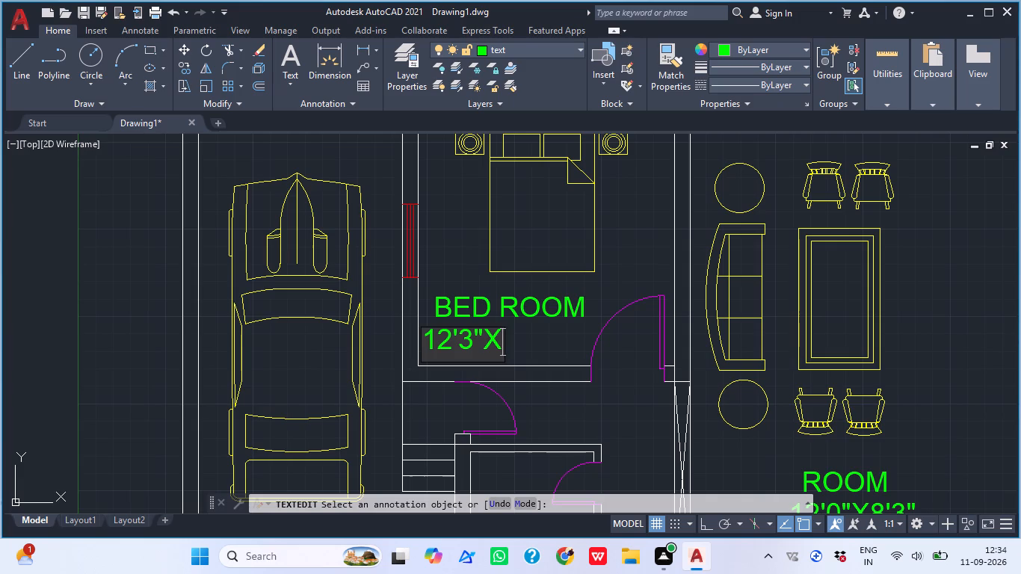
type("11'")
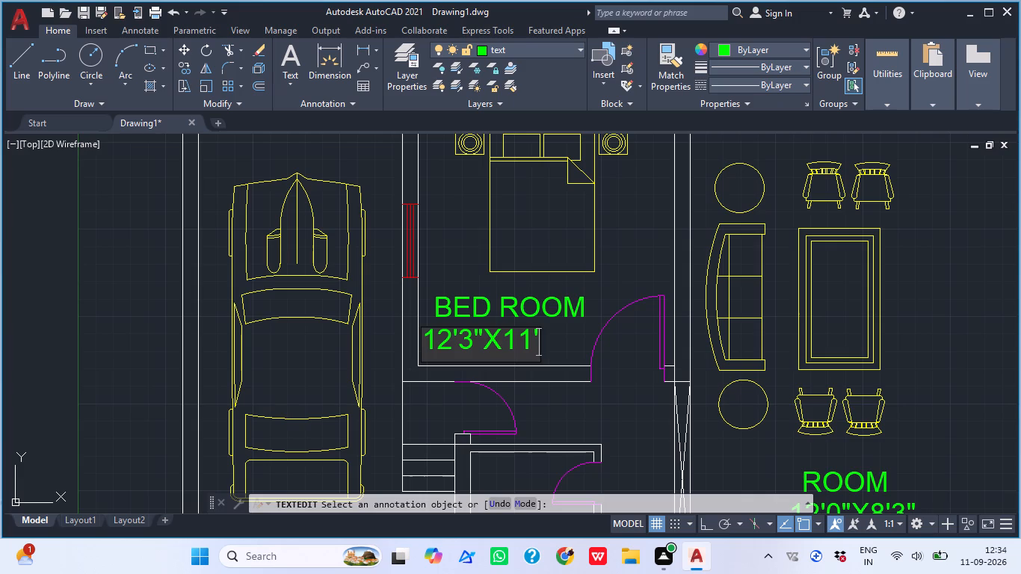
type("6\"")
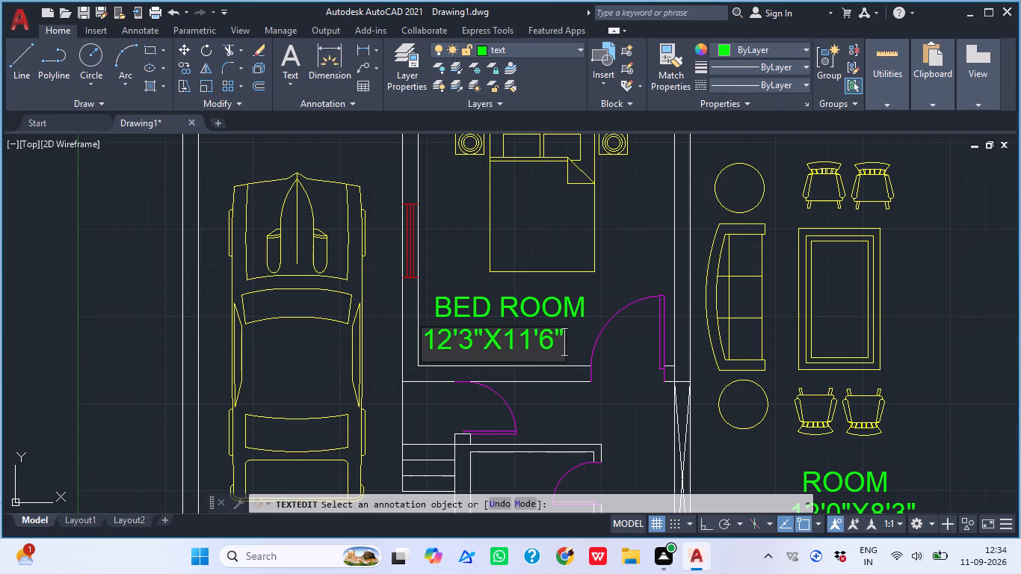
Change the ROOM text in the east bedroom north of the staircase to BED ROOM.
key("space")
left_click(573, 424)
middle_click_drag(242, 327, 232, 325)
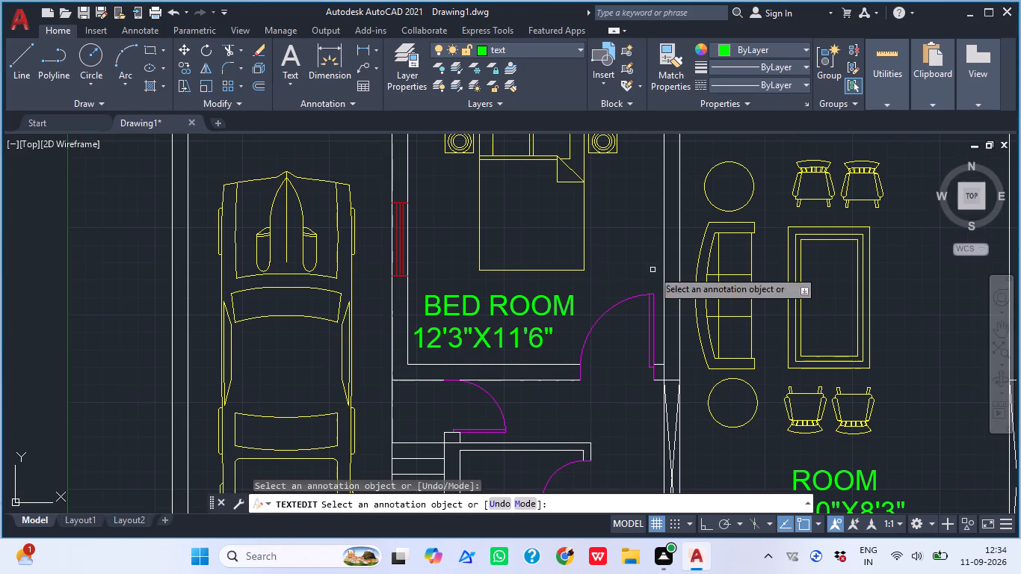
middle_click_drag(656, 270, 397, 279)
scroll(488, 262, "down", 1)
middle_click_drag(600, 287, 442, 310)
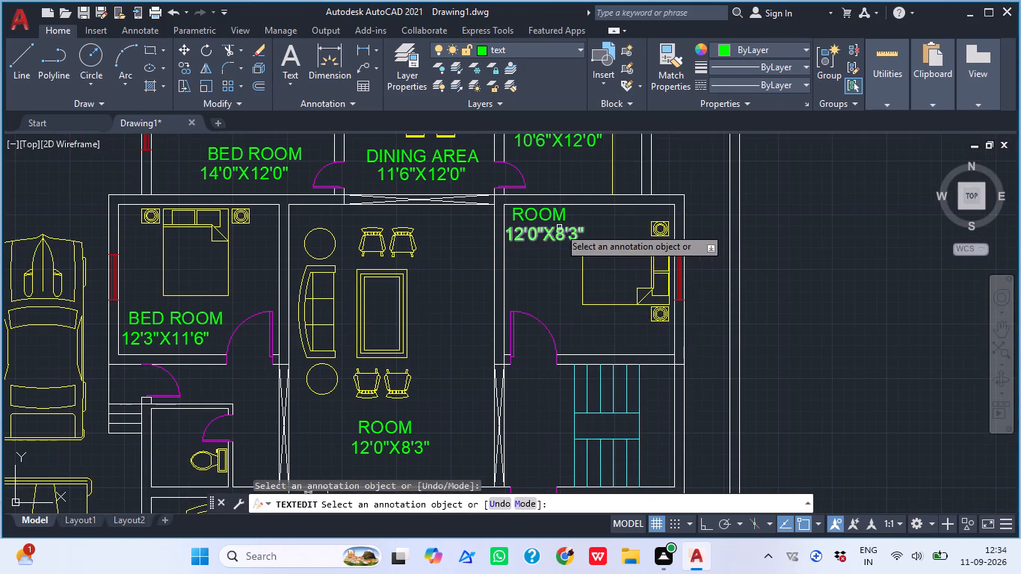
left_click(544, 212)
left_click(540, 217)
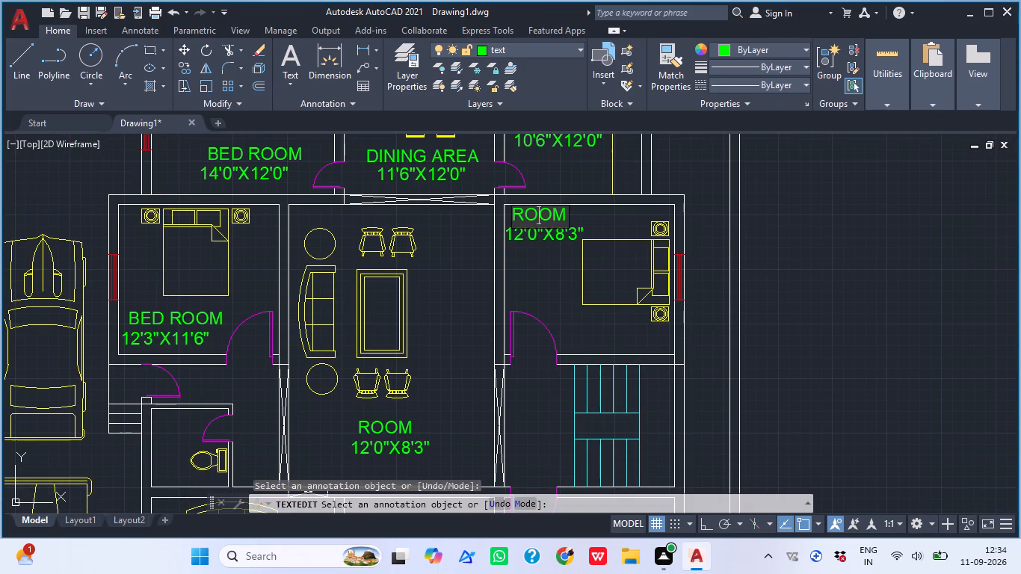
double_click(533, 220)
key("r")
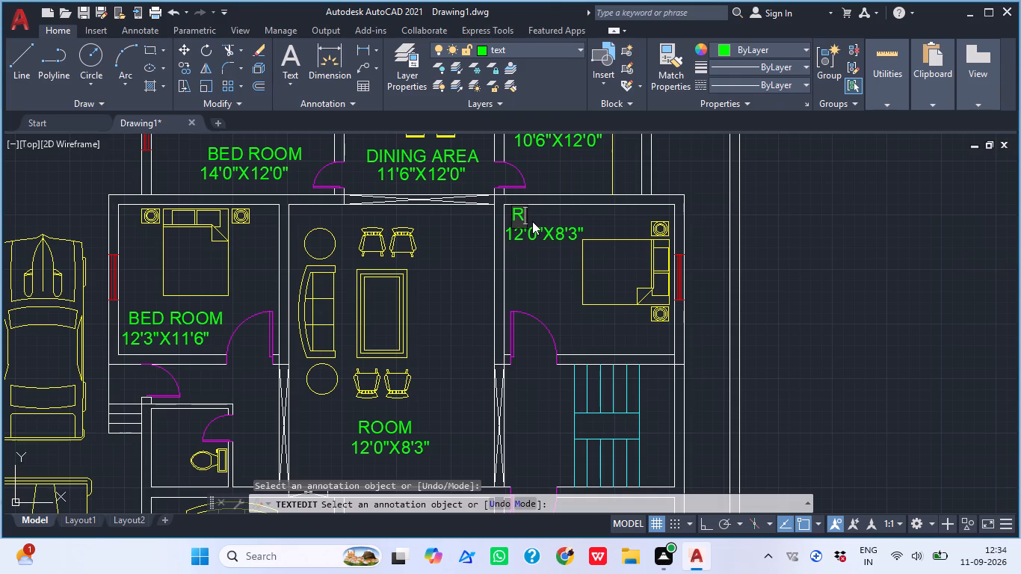
key("BackSpace")
type("ED")
key("BackSpace")
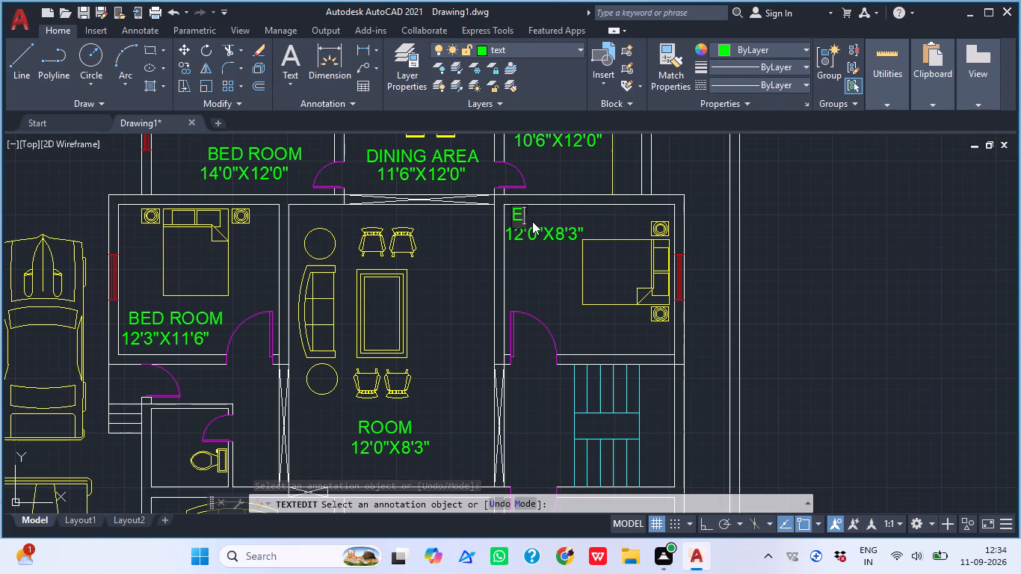
key("BackSpace")
type("BD")
key("BackSpace")
type("ED ROOM")
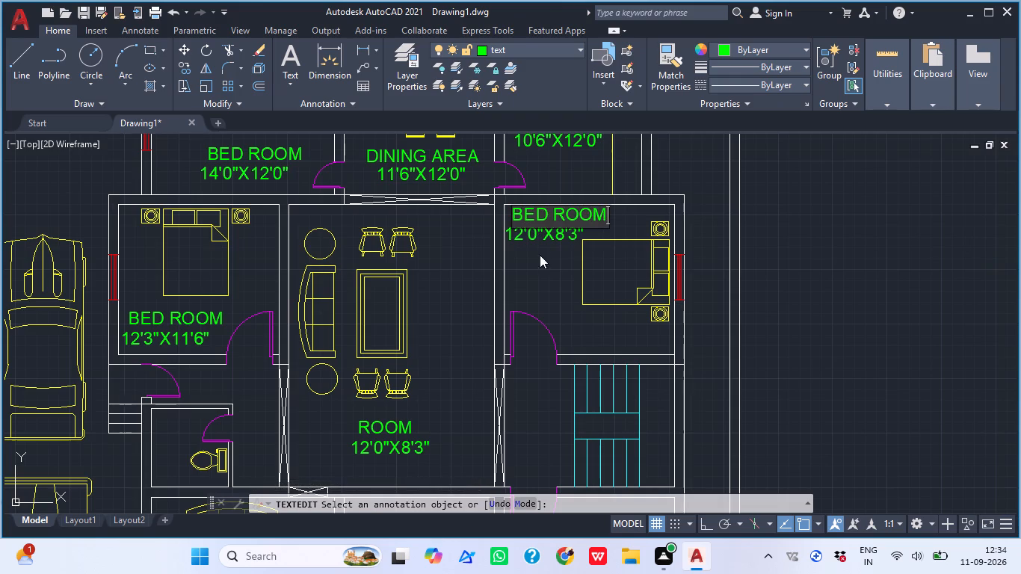
left_click(563, 238)
Change the size text beneath the east bedroom's BED ROOM label to 13'0"X11'6".
left_click(563, 238)
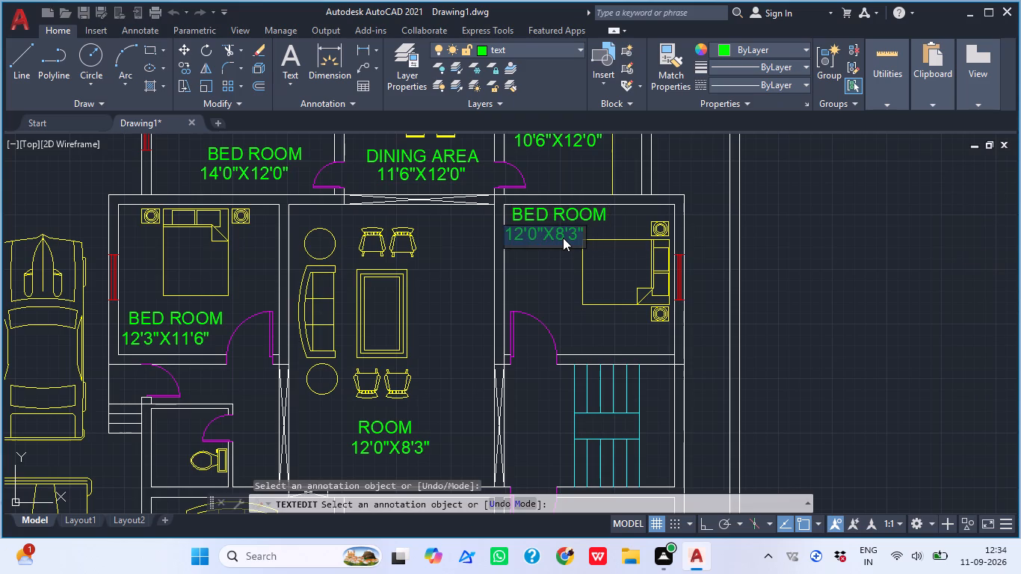
type("13'")
key("0")
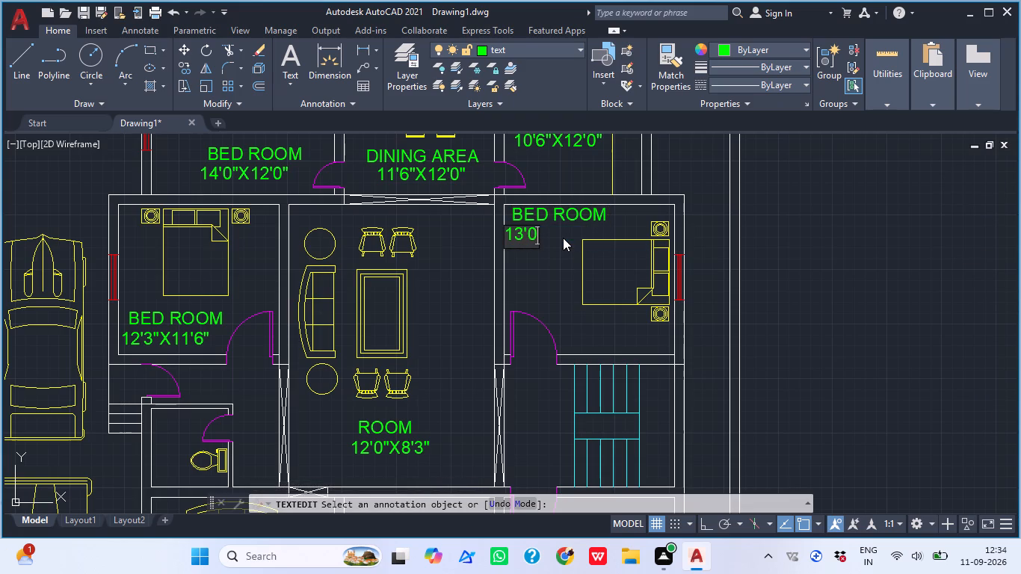
key("shift+quotedbl")
key("x")
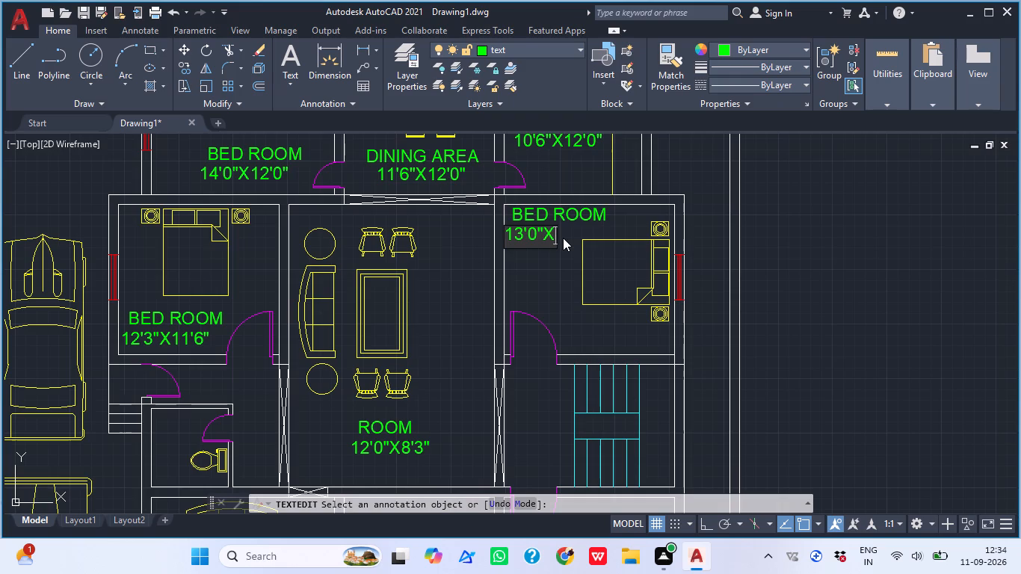
type("11")
type("'6\"")
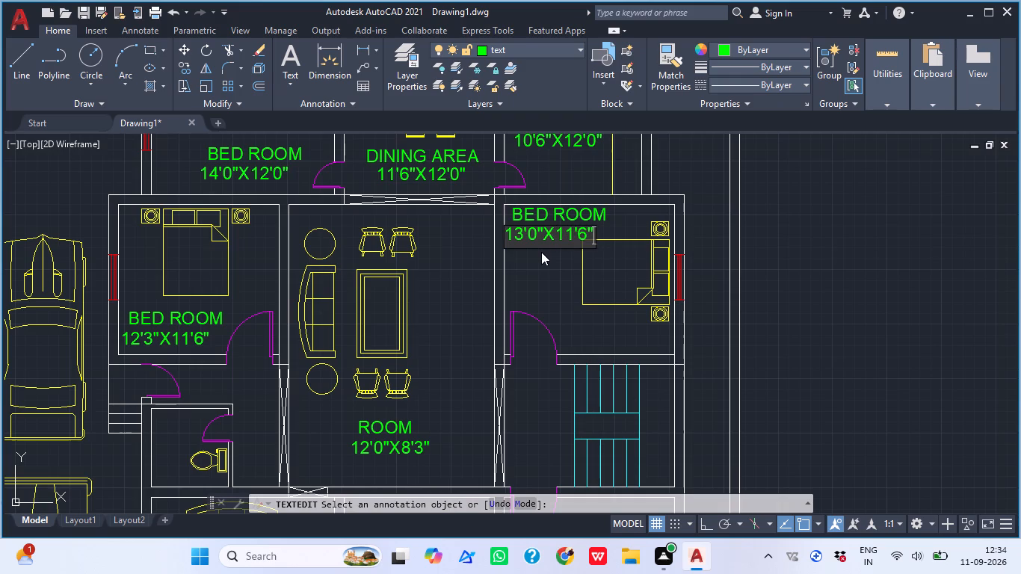
left_click(541, 253)
Change the ROOM text in the central room with the sofa and rectangular table to LIVING AREA.
middle_click_drag(546, 274, 586, 196)
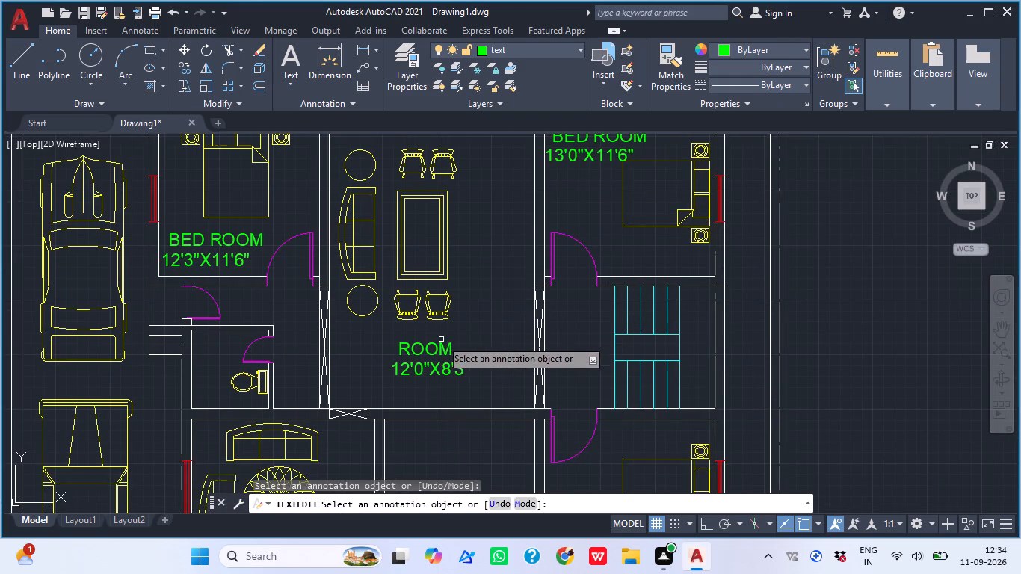
left_click(419, 348)
left_click(419, 348)
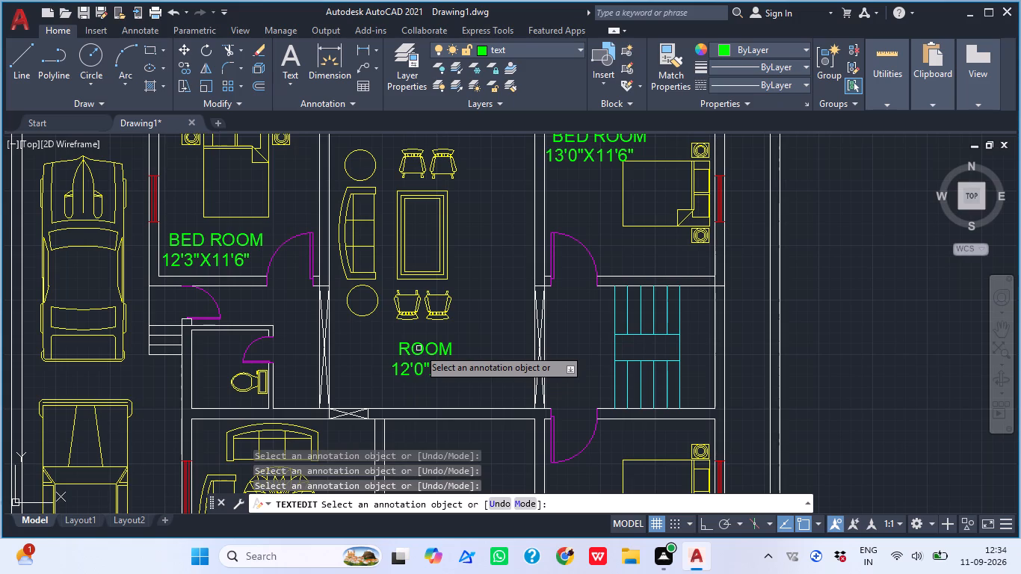
left_click(419, 348)
left_click(414, 345)
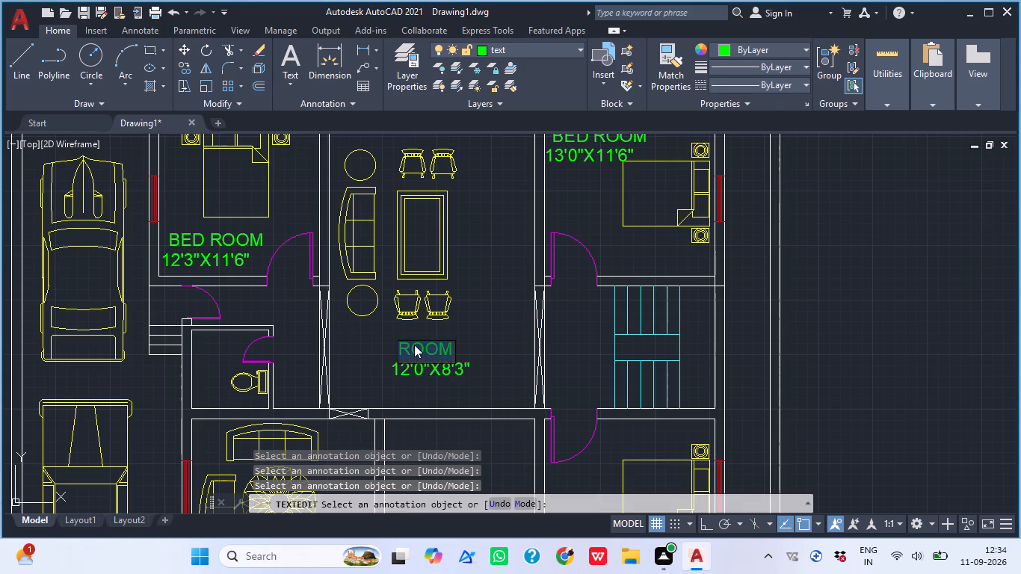
type("LIVING ARE")
key("a")
left_click(445, 393)
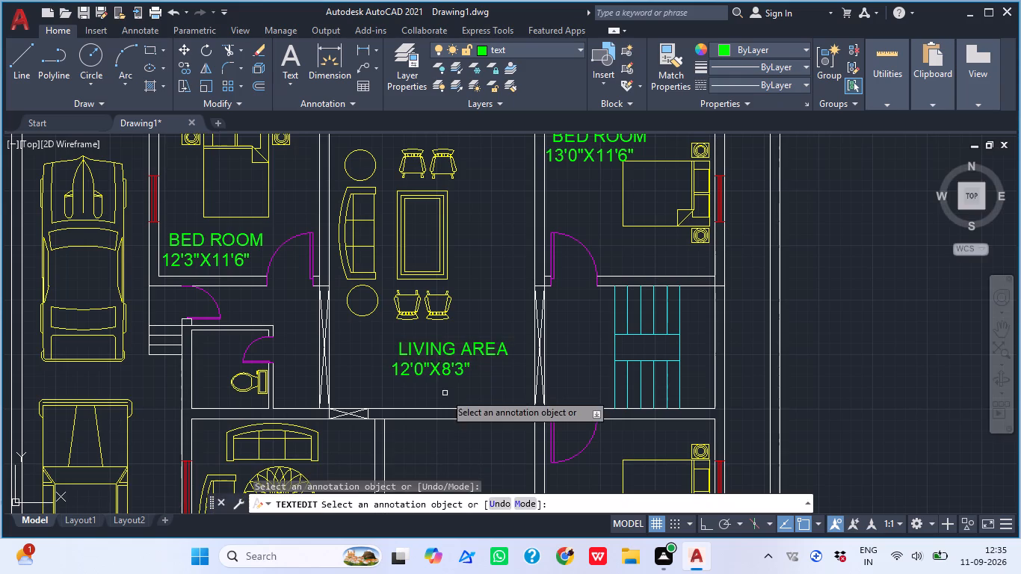
Change the size text beneath LIVING AREA to 15'9"X21'7.5".
left_click(448, 374)
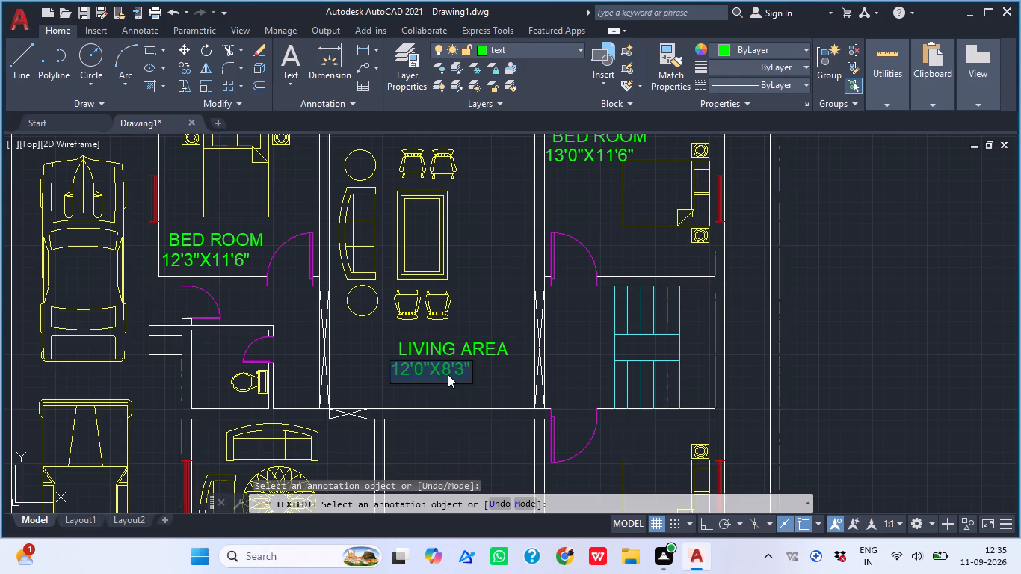
key("1")
type("5'9\"")
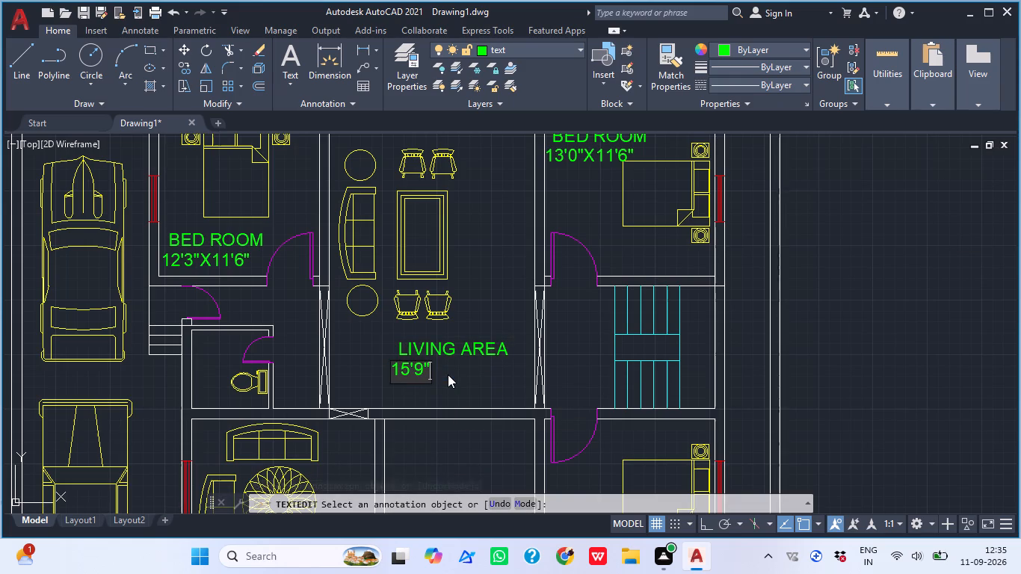
key("x")
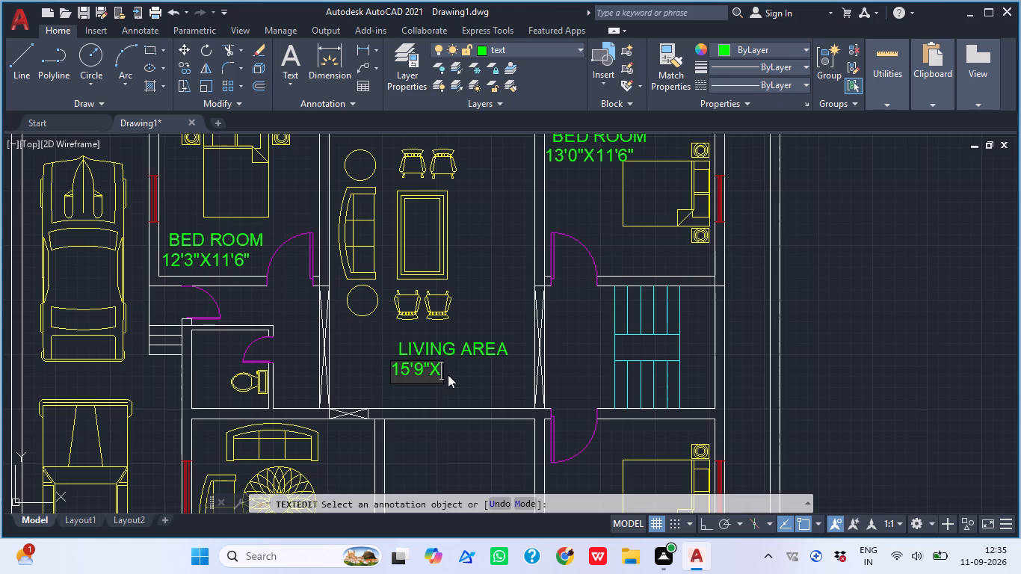
type("21")
key("apostrophe")
key("7")
key("period")
type("5\"")
left_click(392, 414)
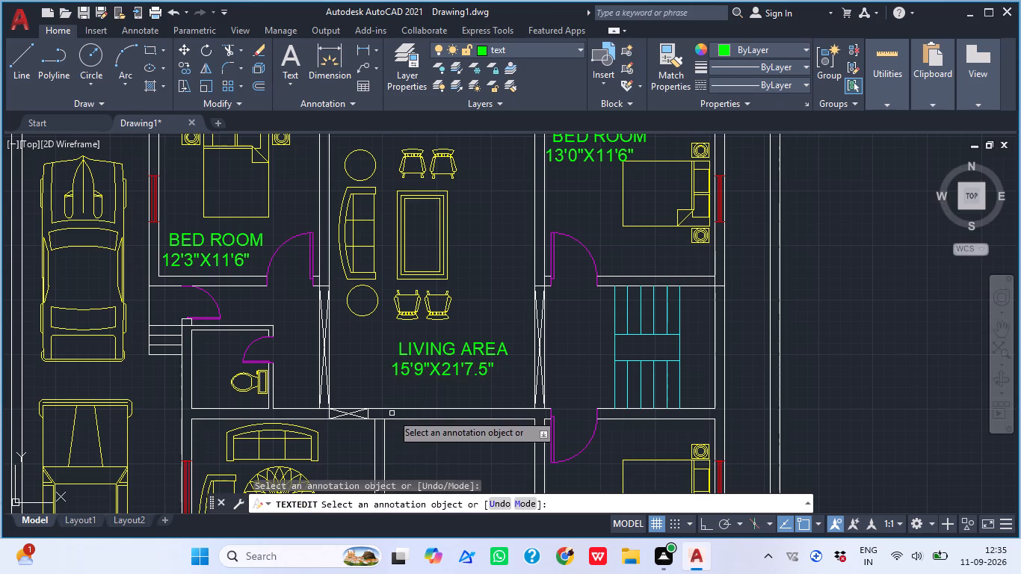
Change the ROOM text in the southwest room with the round patterned table to DRAWING ROOM.
middle_click_drag(403, 378, 438, 194)
scroll(438, 193, "down", 1)
scroll(362, 311, "up", 2)
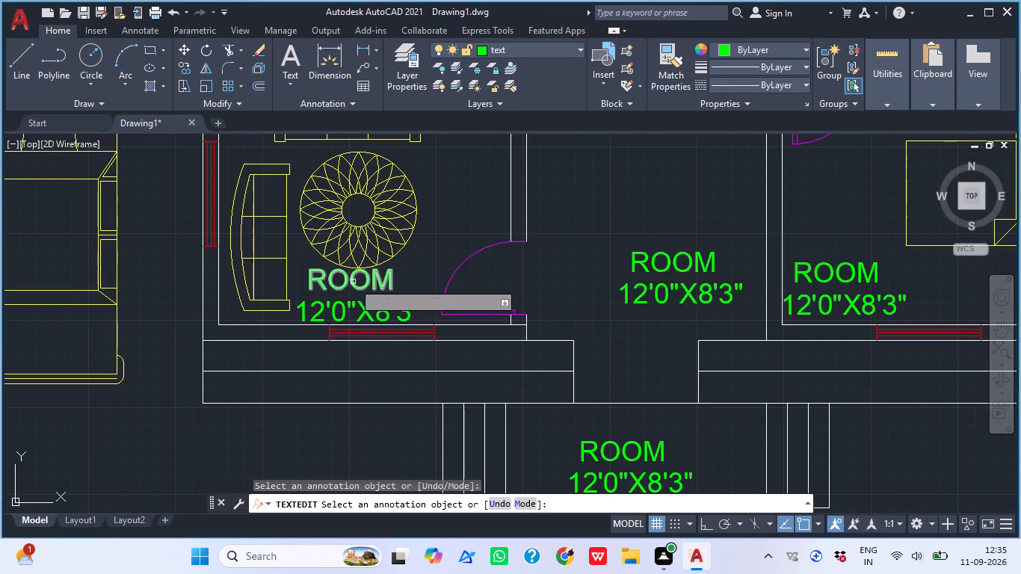
left_click(352, 280)
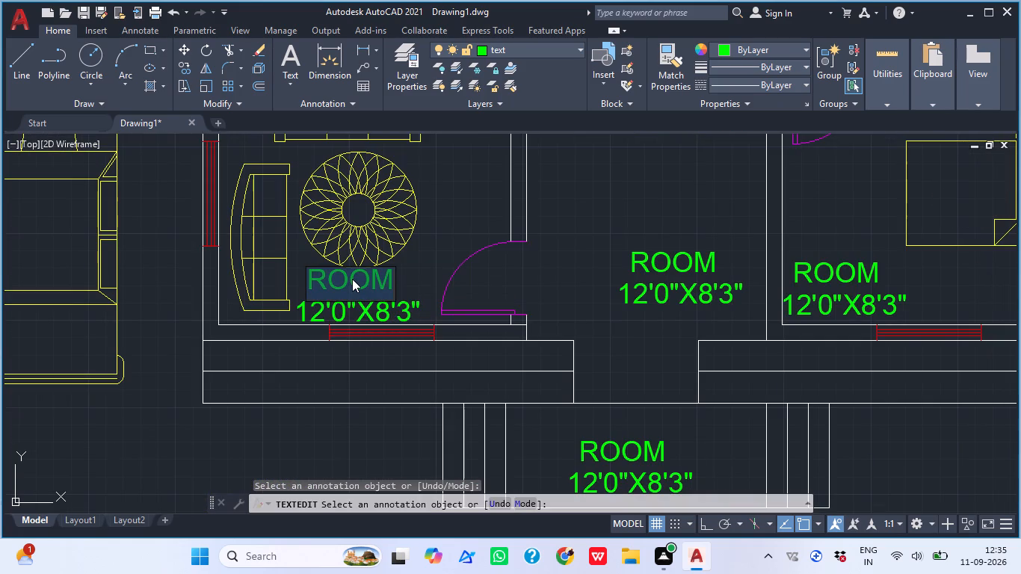
left_click(337, 268)
left_click(389, 293)
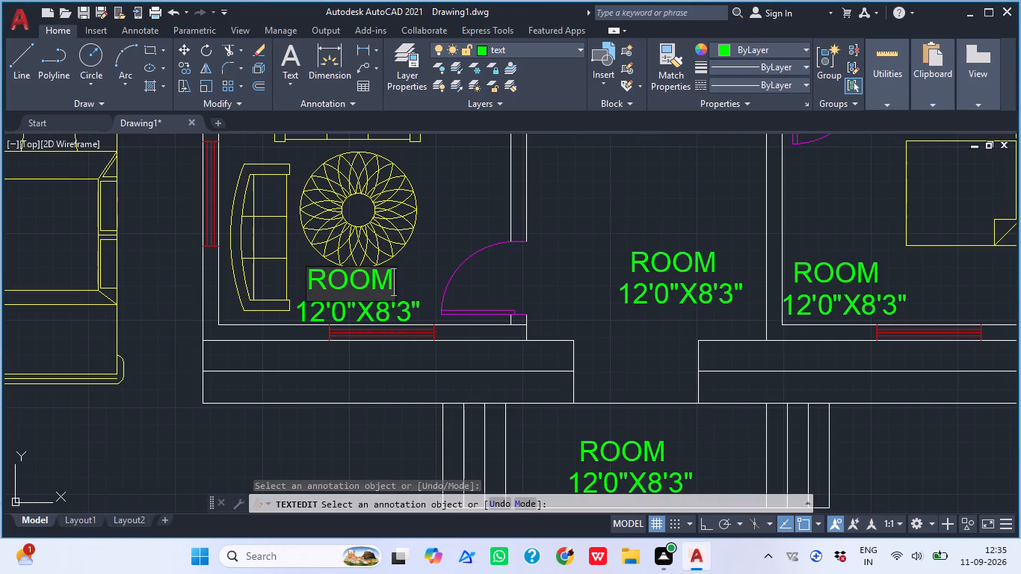
double_click(389, 293)
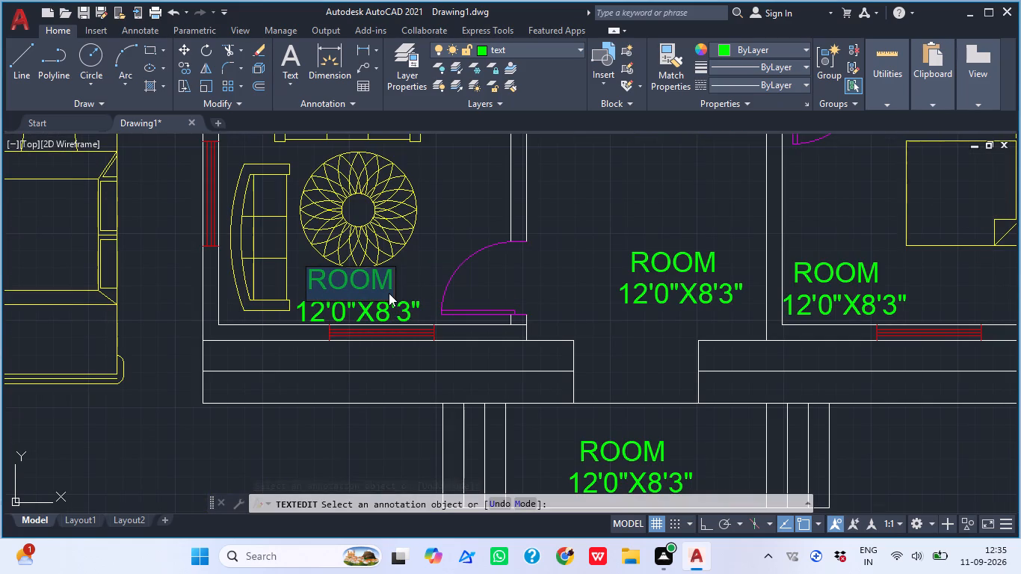
type("DRAWINHG ROOM")
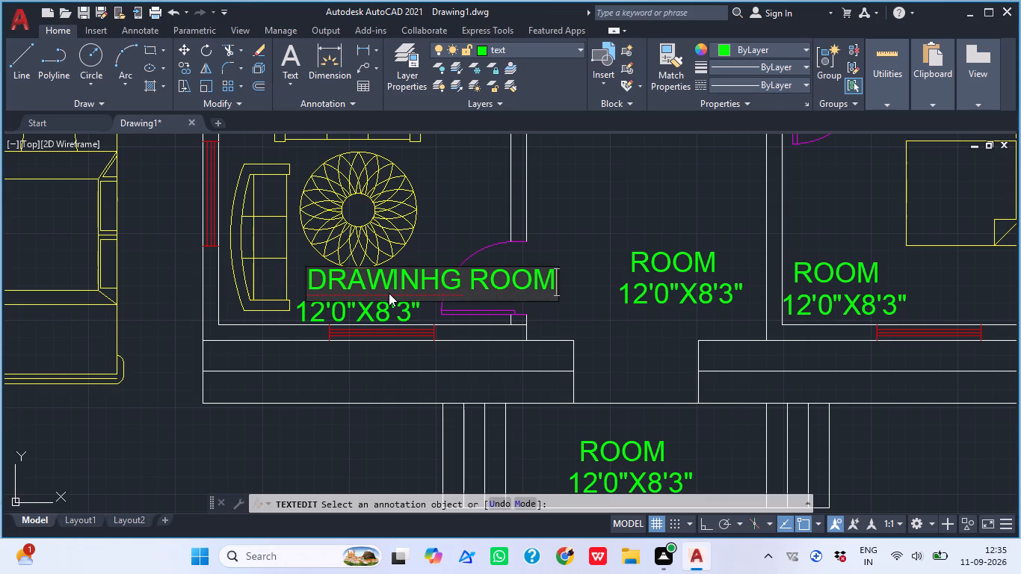
key("BackSpace")
key("BackSpace")
key("BackSpace")
key("BackSpace")
key("BackSpace")
key("BackSpace")
key("BackSpace")
key("BackSpace")
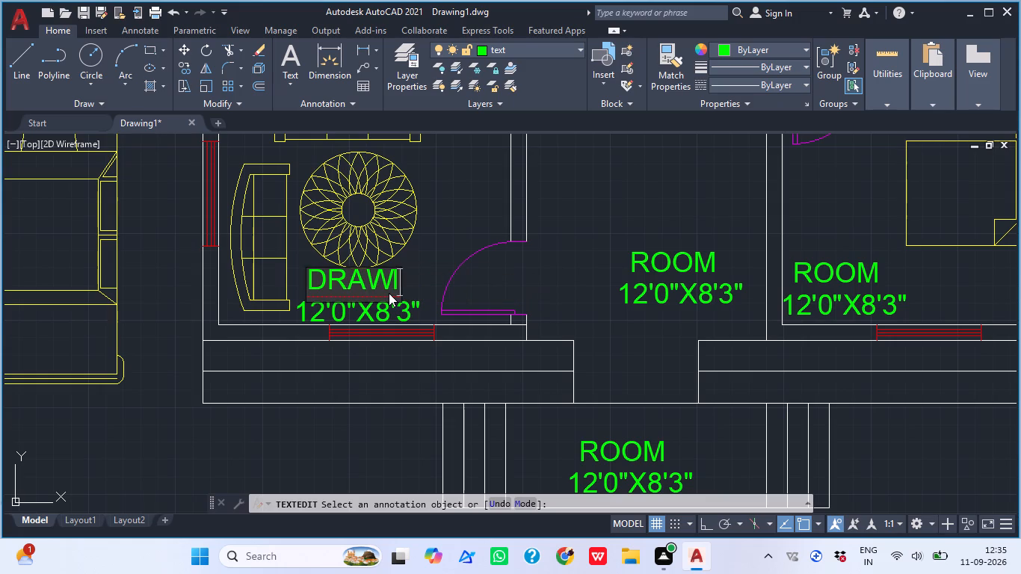
key("BackSpace")
type("ING ROOM")
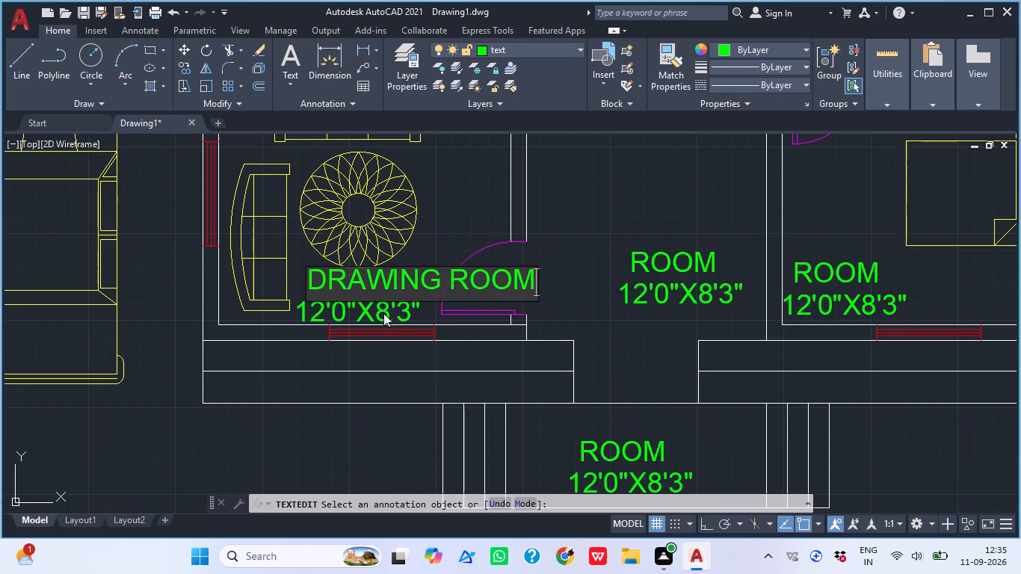
left_click(386, 321)
Change the size text beneath DRAWING ROOM to 14'0"X12'0" and end the text editing.
left_click(384, 311)
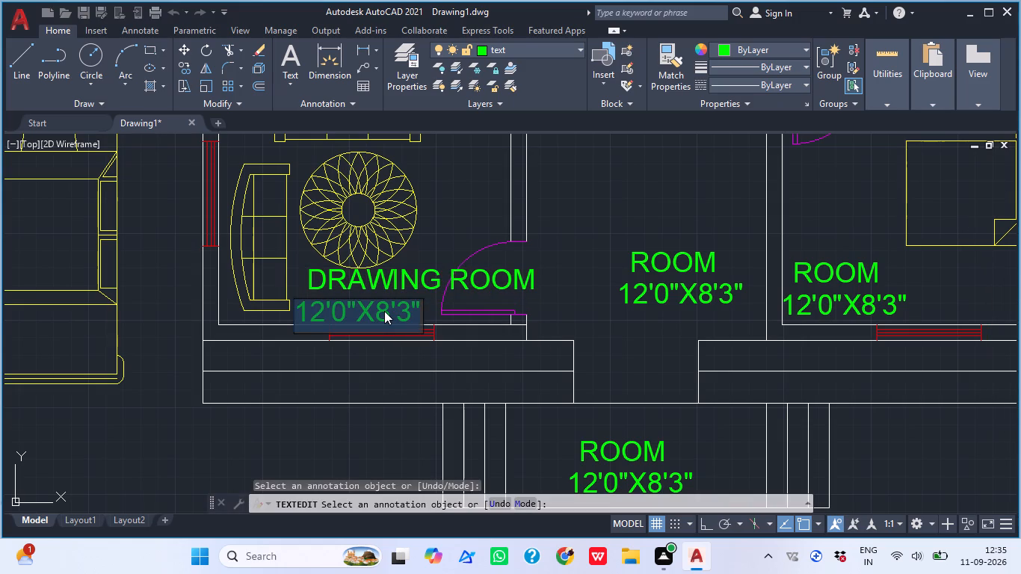
type("14'2")
key("BackSpace")
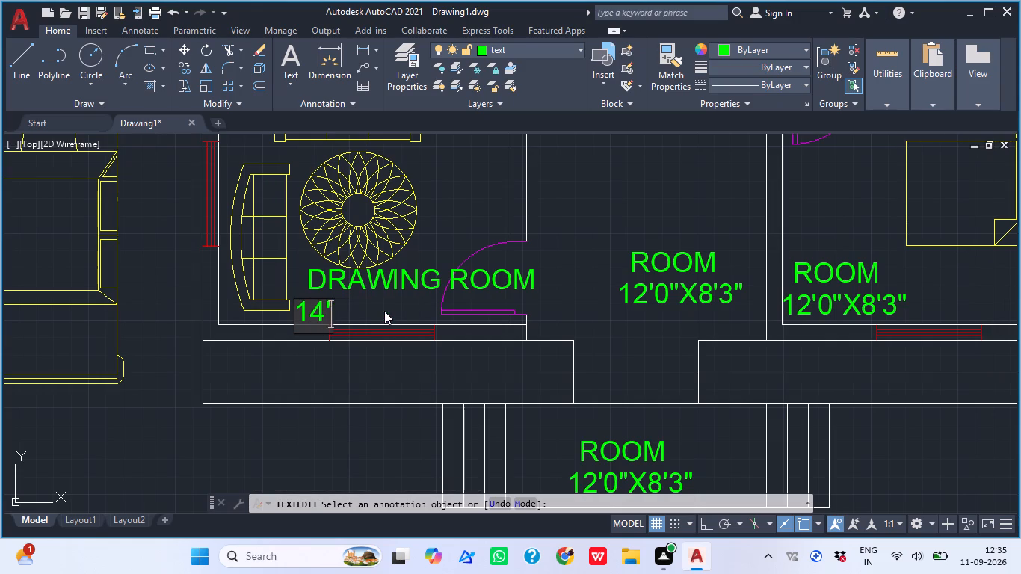
type("0\"")
type("X12;0")
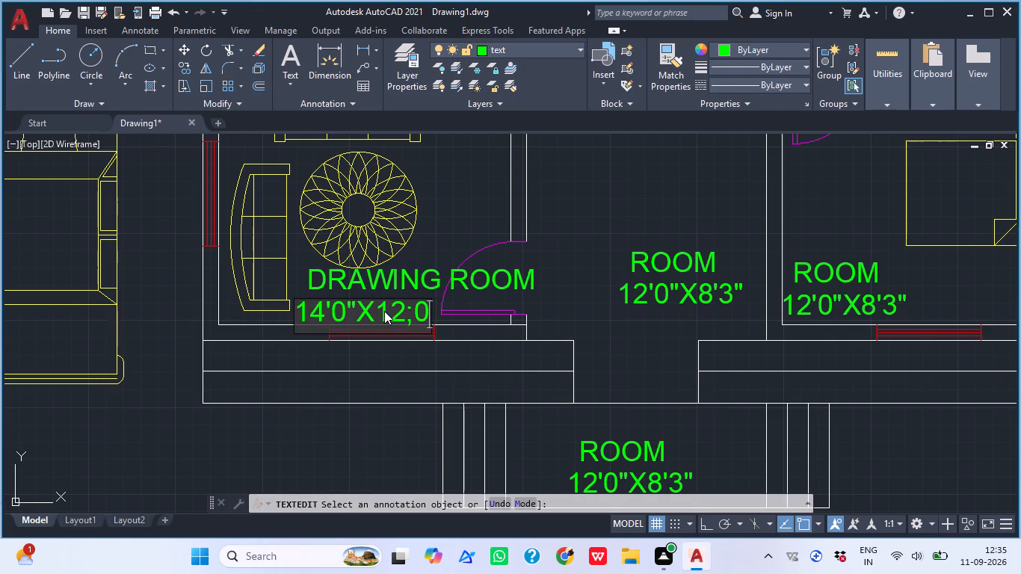
key("shift+quotedbl")
key("BackSpace")
key("BackSpace")
key("BackSpace")
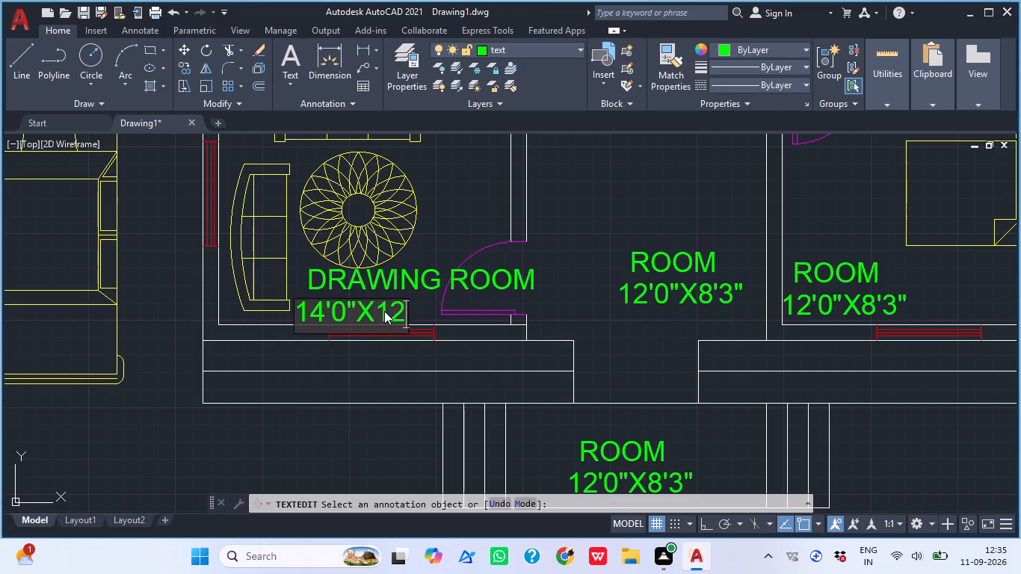
type("'\"")
key("BackSpace")
type("0\"")
key("space")
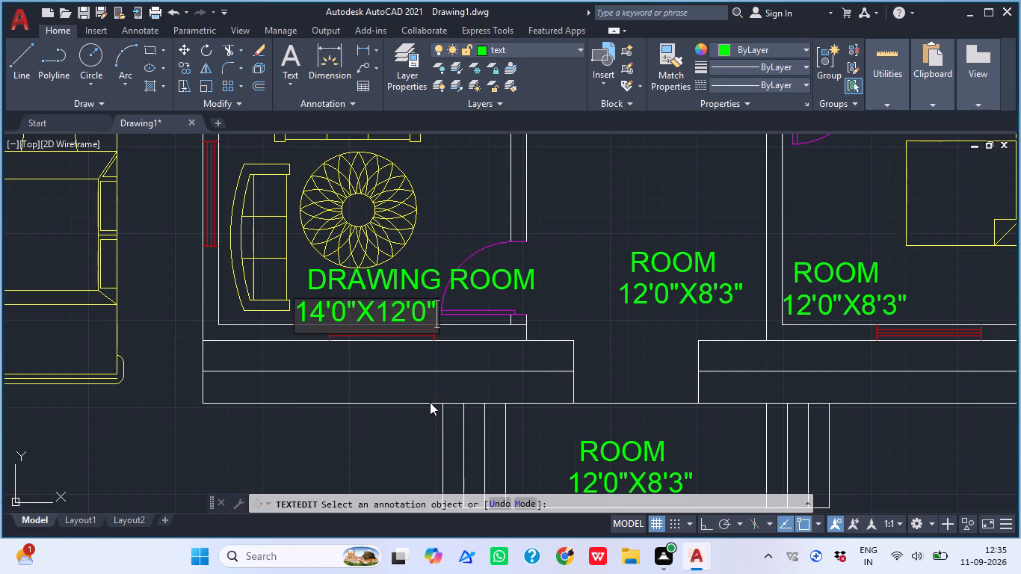
left_click(345, 437)
key("Escape")
key("Escape")
Move the DRAWING ROOM text about 1'-0" west above its size text.
left_click(406, 286)
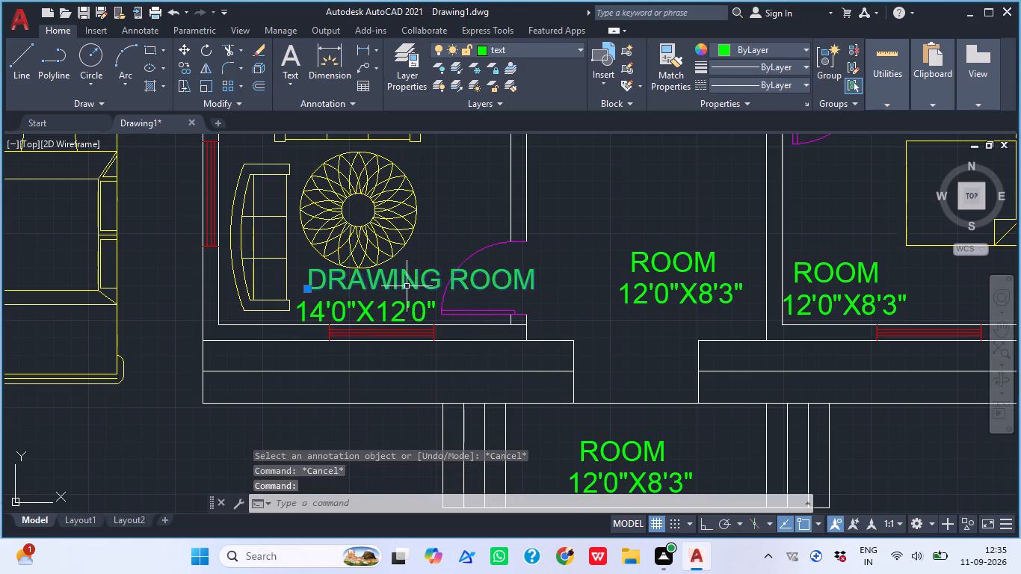
type("M")
key("space")
left_click(416, 280)
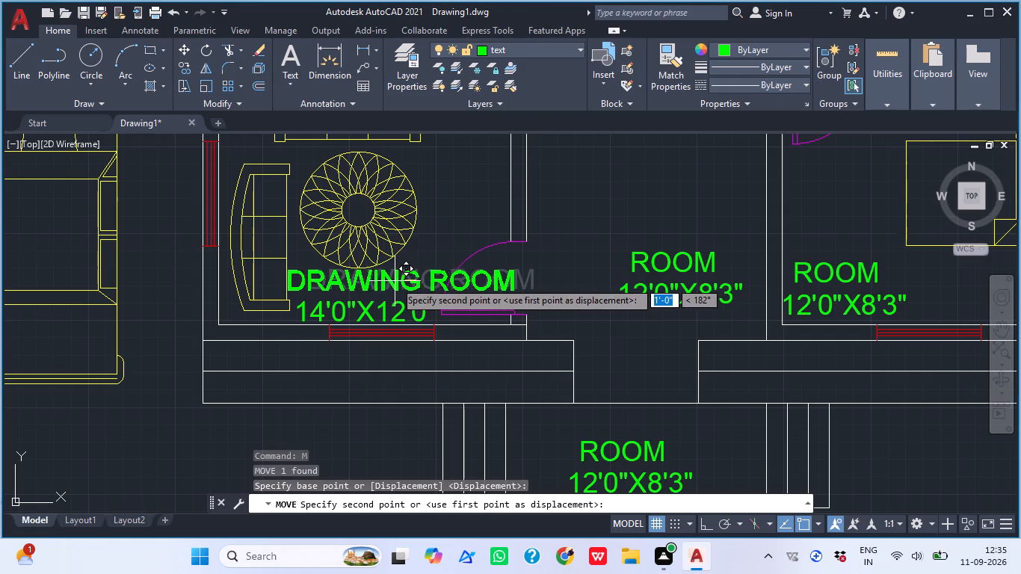
left_click(395, 283)
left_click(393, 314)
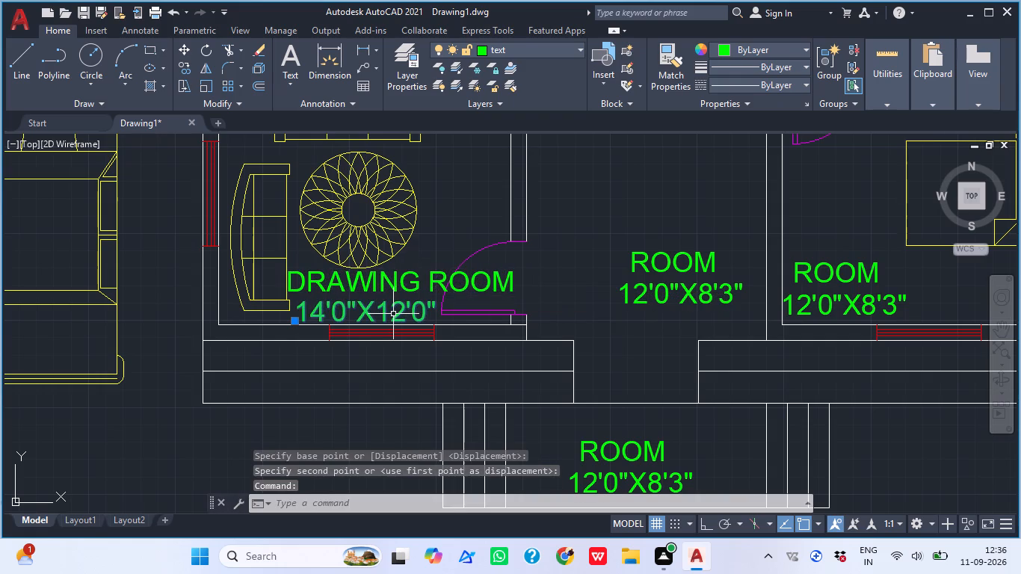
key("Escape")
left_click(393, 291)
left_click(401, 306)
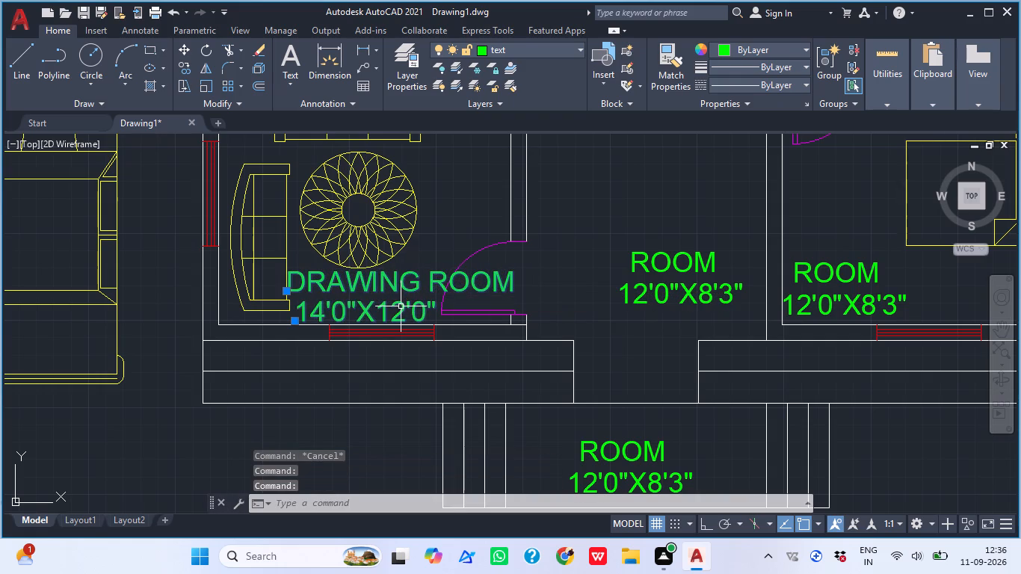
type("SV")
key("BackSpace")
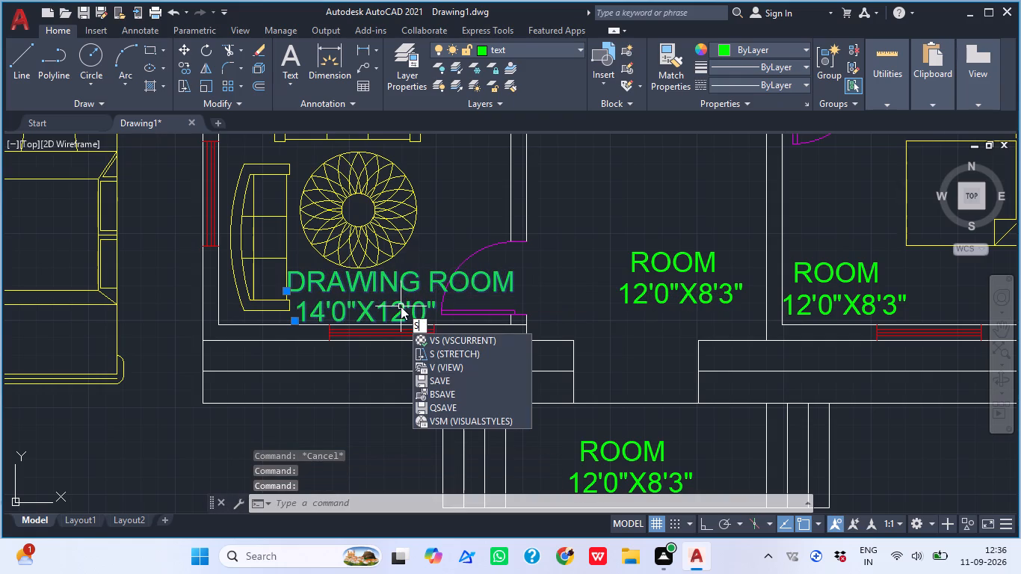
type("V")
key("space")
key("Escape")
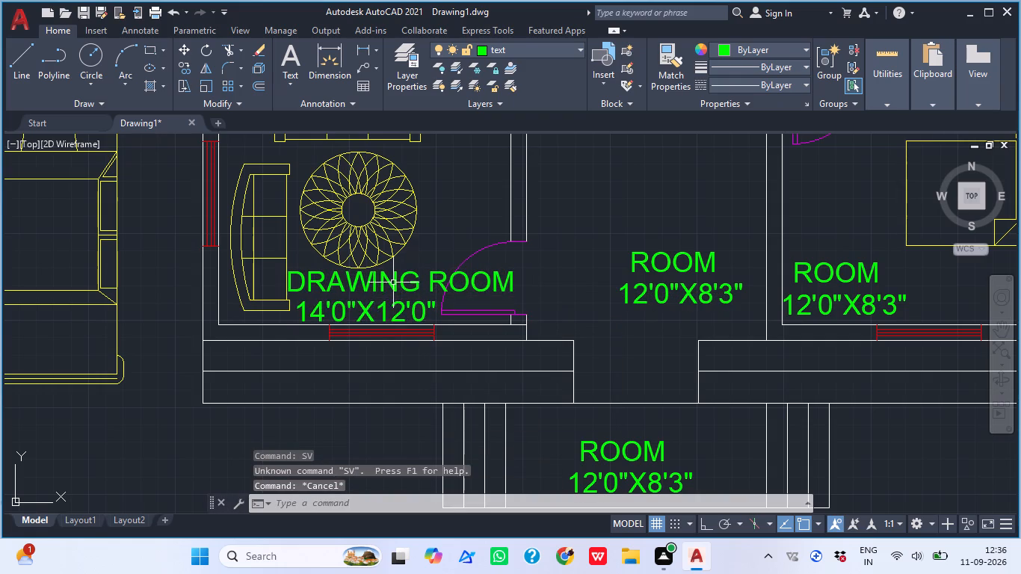
Scale the DRAWING ROOM name and its 14'0"X12'0" size text down together to about half size.
left_click(393, 274)
left_click(416, 319)
type("DC")
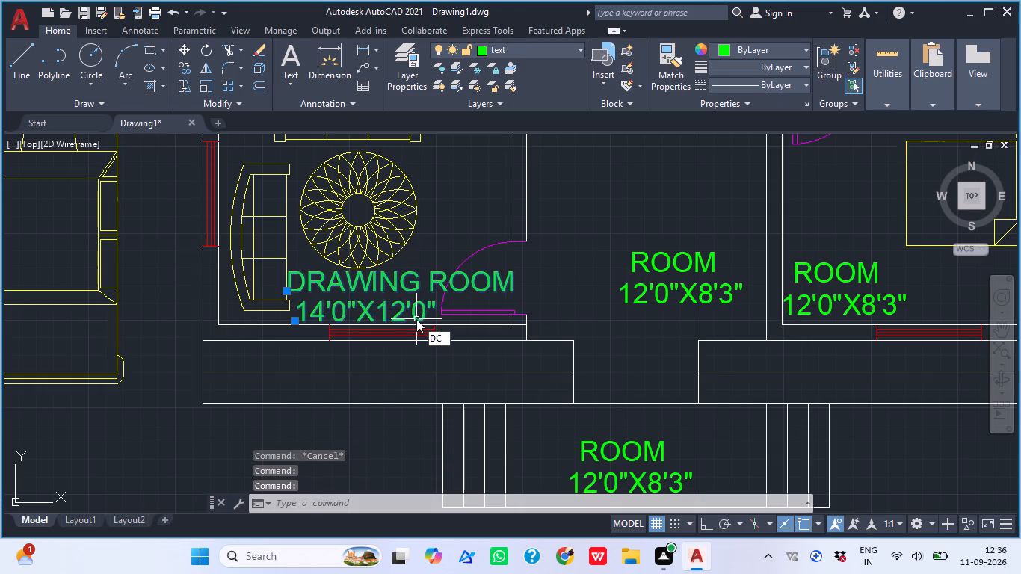
key("BackSpace")
key("BackSpace")
type("SC")
key("space")
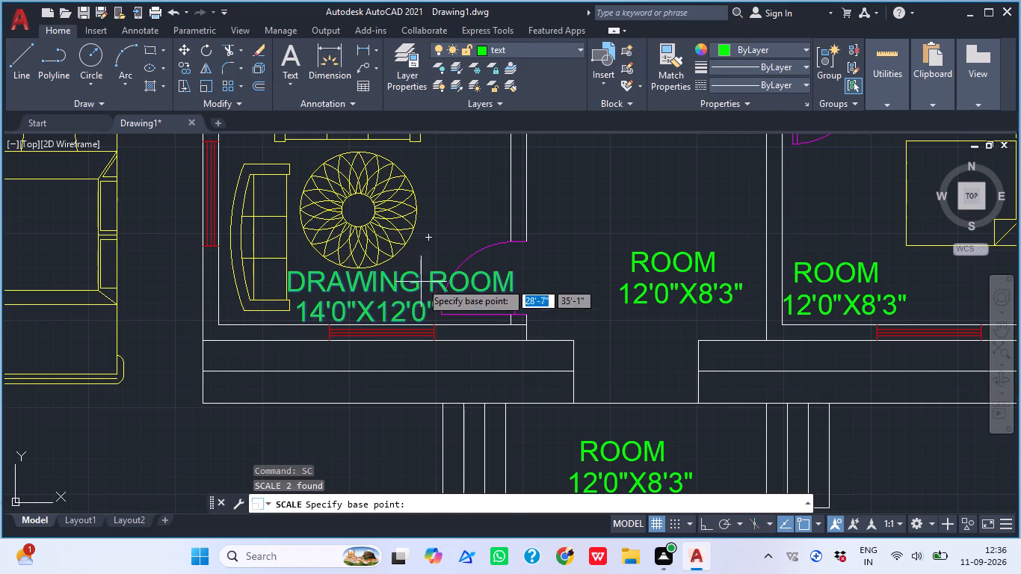
left_click(401, 276)
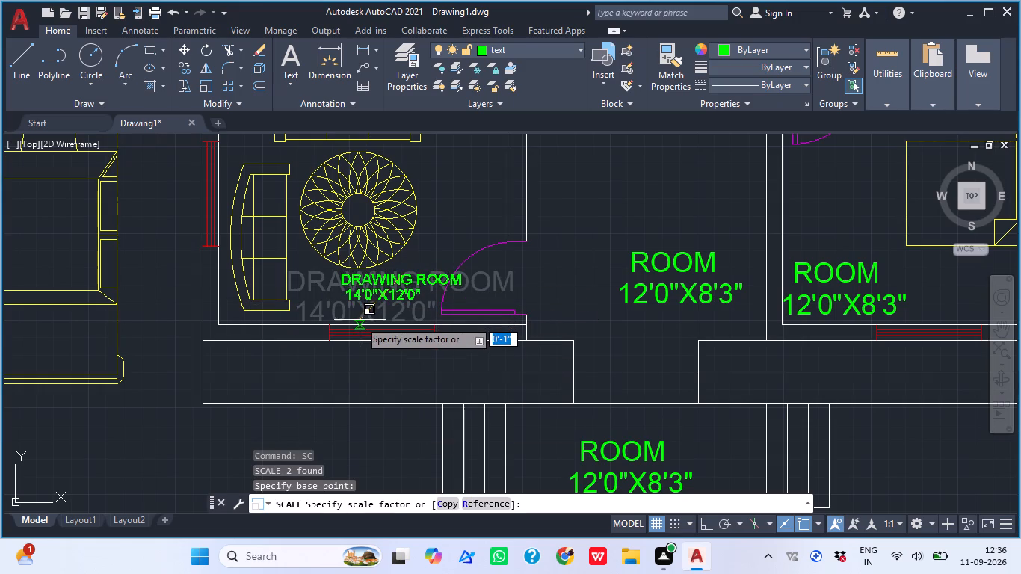
left_click(365, 329)
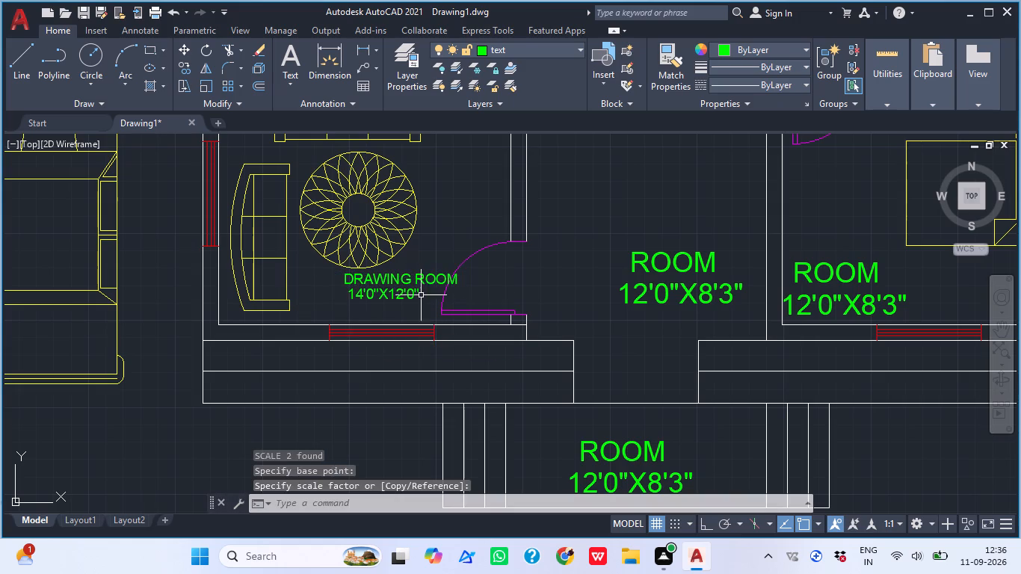
Move the DRAWING ROOM name and size text together about 1'-5" west, beneath the round patterned table.
left_click(416, 287)
left_click(410, 280)
key("m")
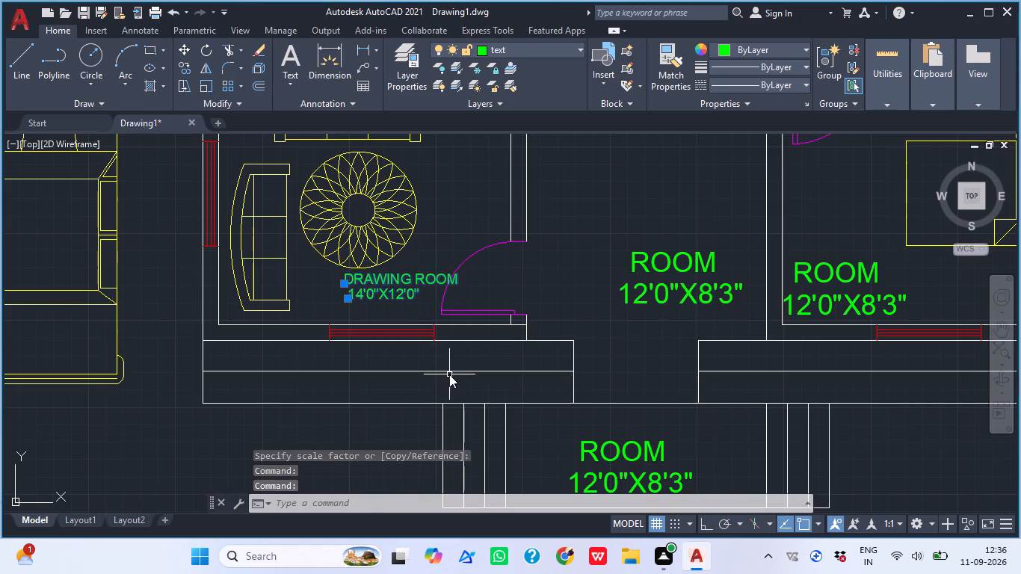
key("space")
left_click(393, 297)
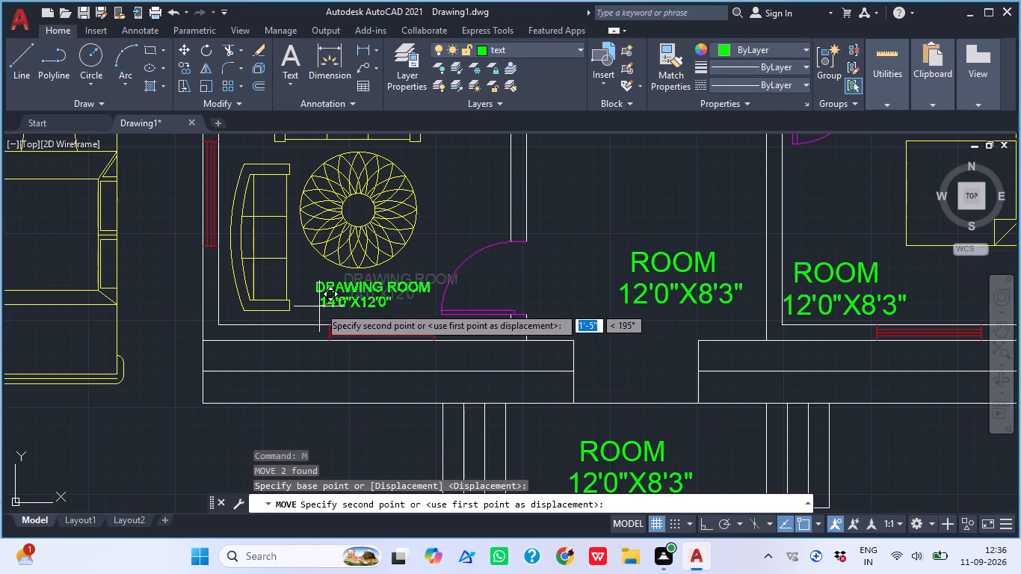
left_click(319, 306)
Change the ROOM text in the empty central room east of the drawing room to LOOBY.
middle_click_drag(582, 336, 480, 370)
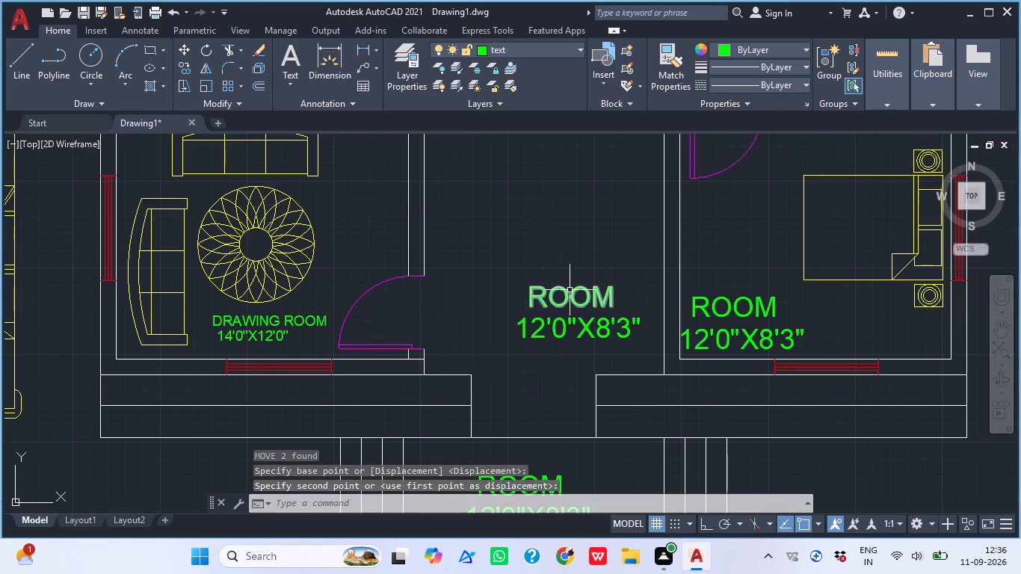
scroll(568, 313, "down", 1)
middle_click_drag(568, 313, 499, 325)
double_click(504, 321)
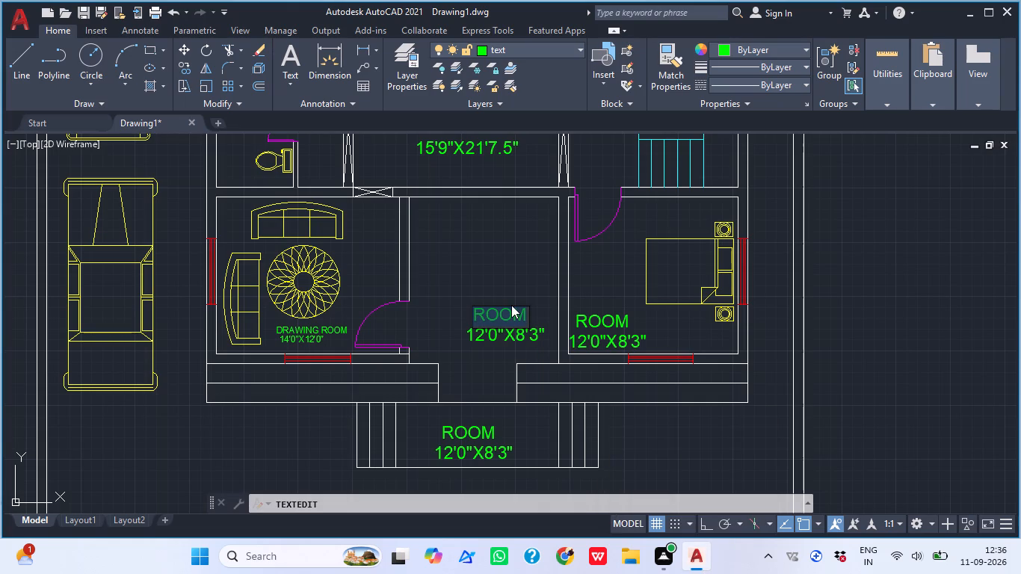
type("LOOBY")
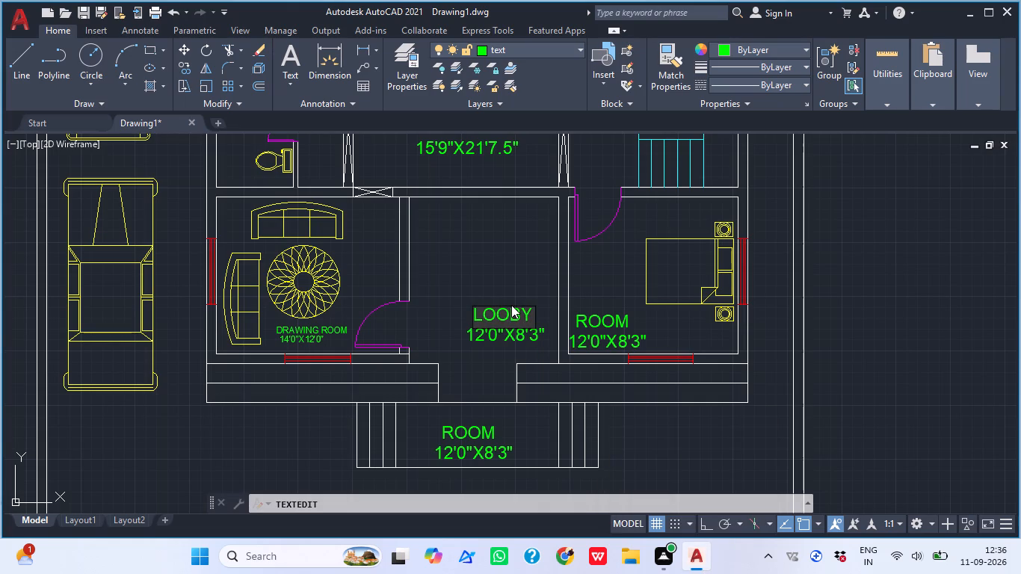
left_click(499, 341)
Change the size text beneath LOOBY to 11'6"X12'9" and end the text editing.
left_click(494, 334)
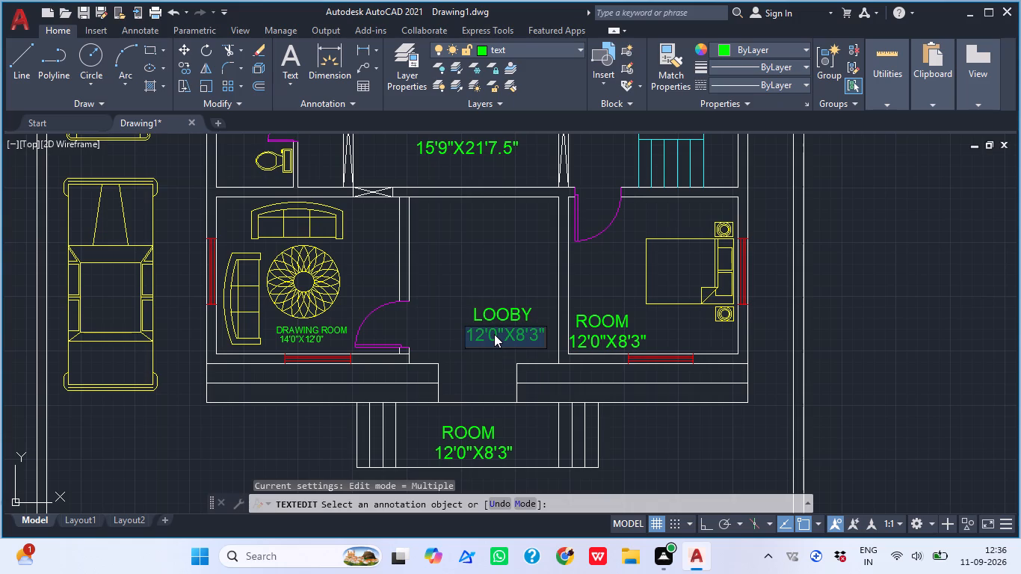
type("11")
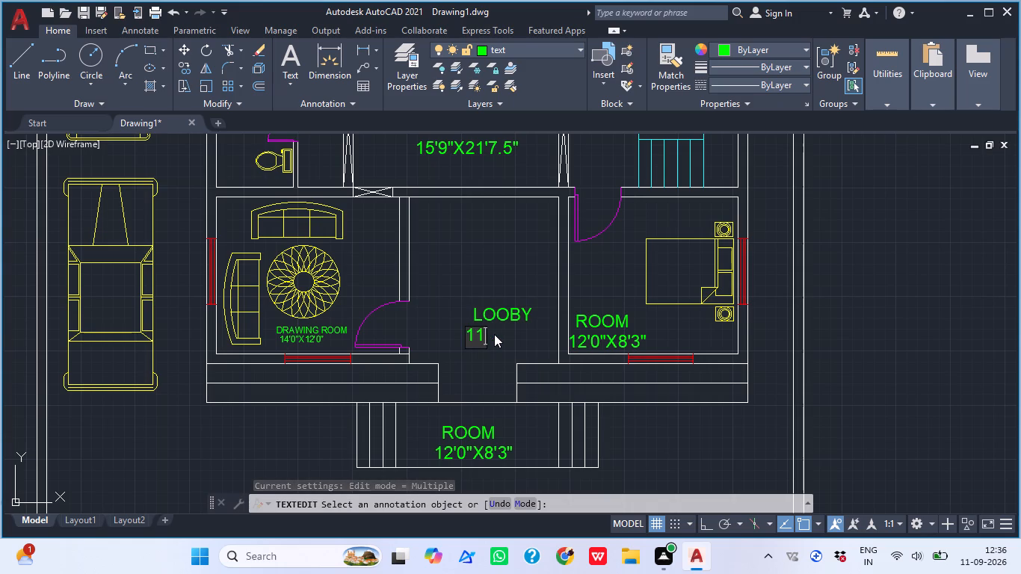
type("'6")
key("shift+quotedbl")
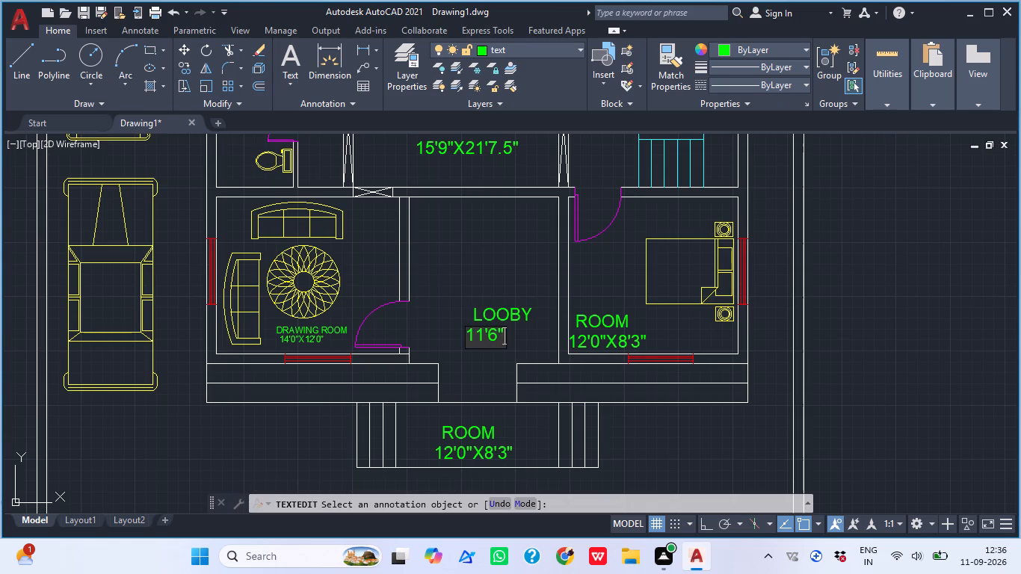
type("X9'")
key("BackSpace")
key("BackSpace")
type("12'9\"")
left_click(475, 368)
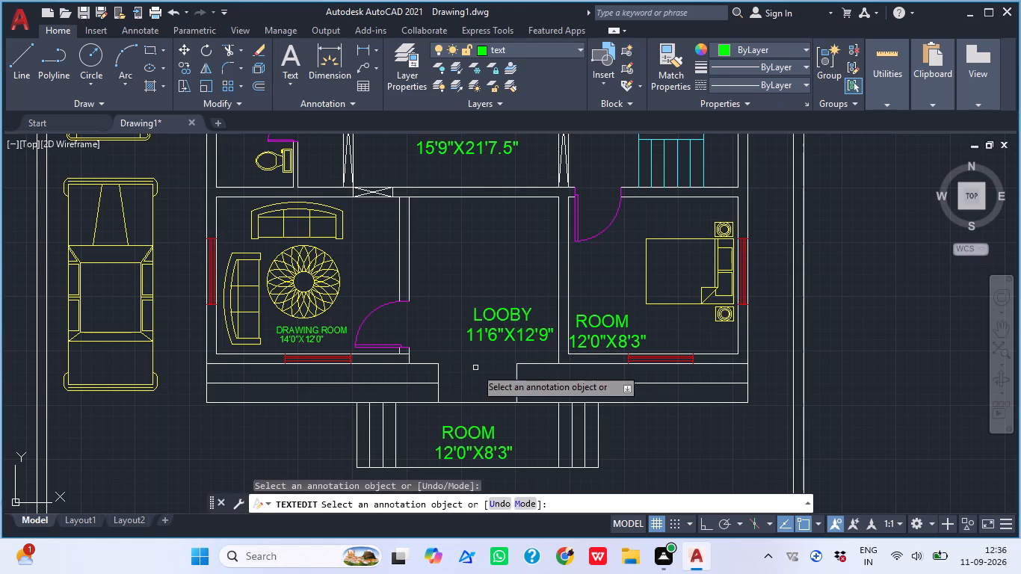
key("Escape")
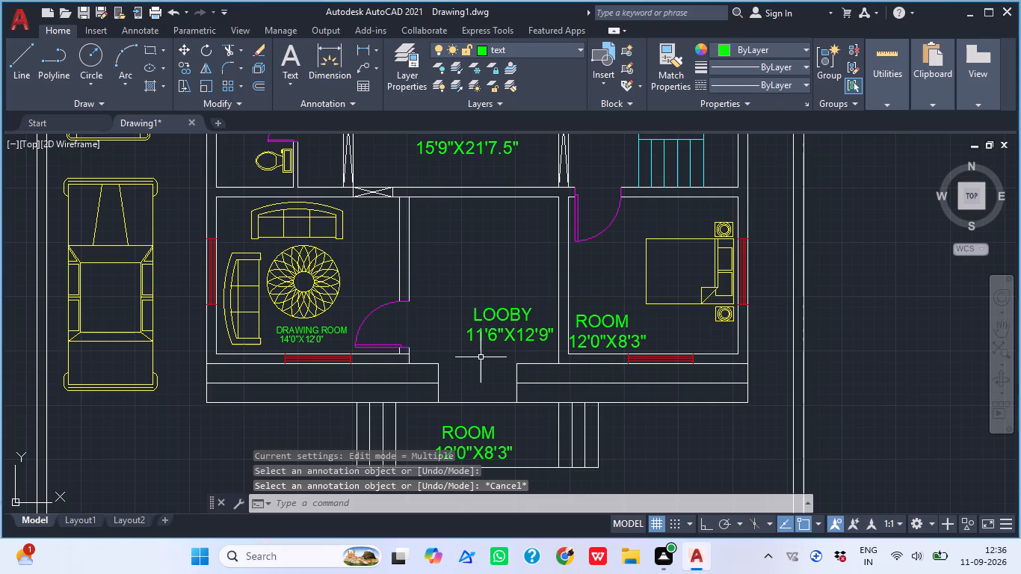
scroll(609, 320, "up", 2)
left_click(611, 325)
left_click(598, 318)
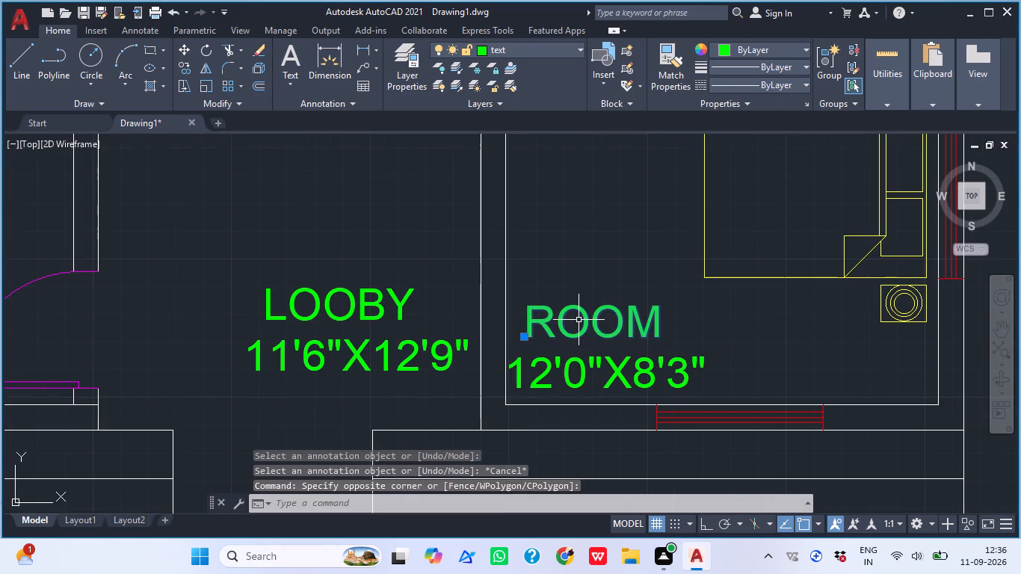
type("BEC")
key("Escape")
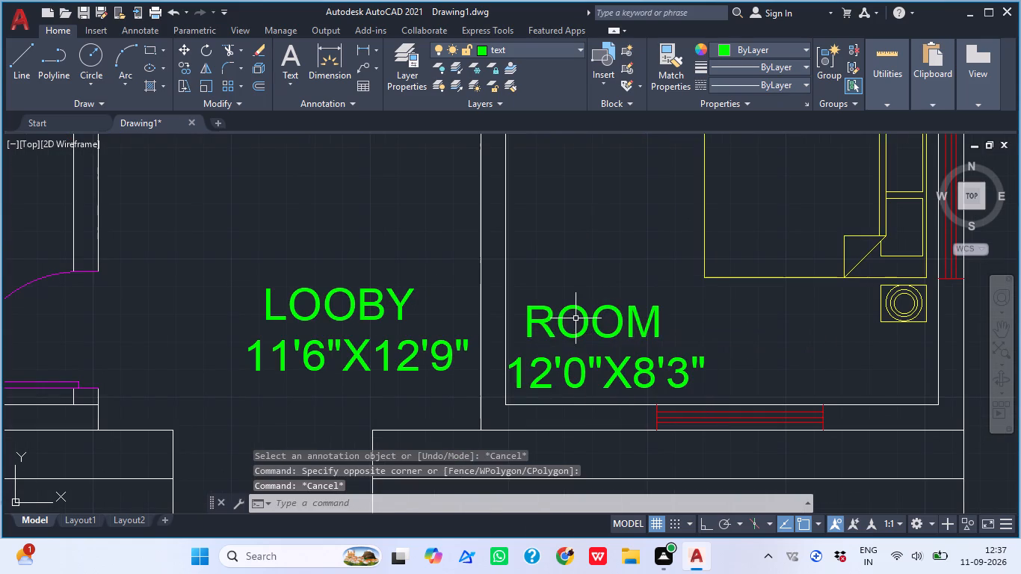
Change the ROOM text in the southeast room with the bed to BED ROOM.
double_click(573, 318)
left_click(544, 321)
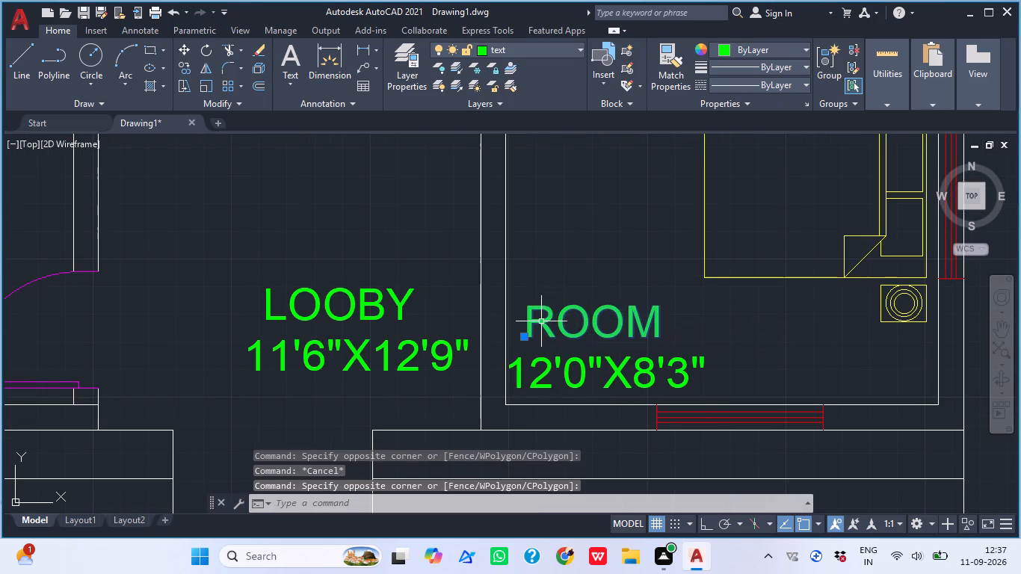
left_click(539, 321)
double_click(538, 321)
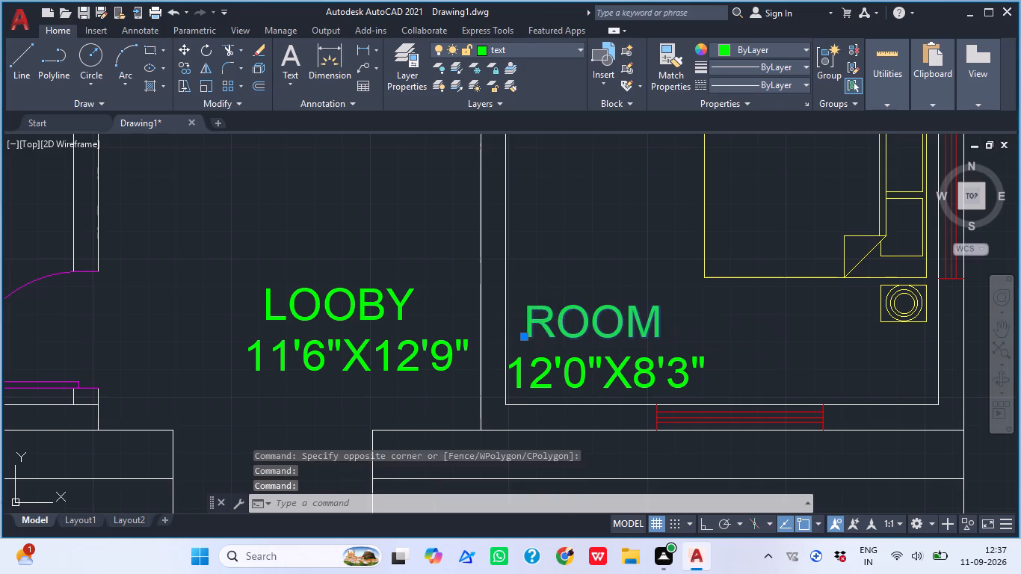
type("BED ROOM")
left_click(579, 387)
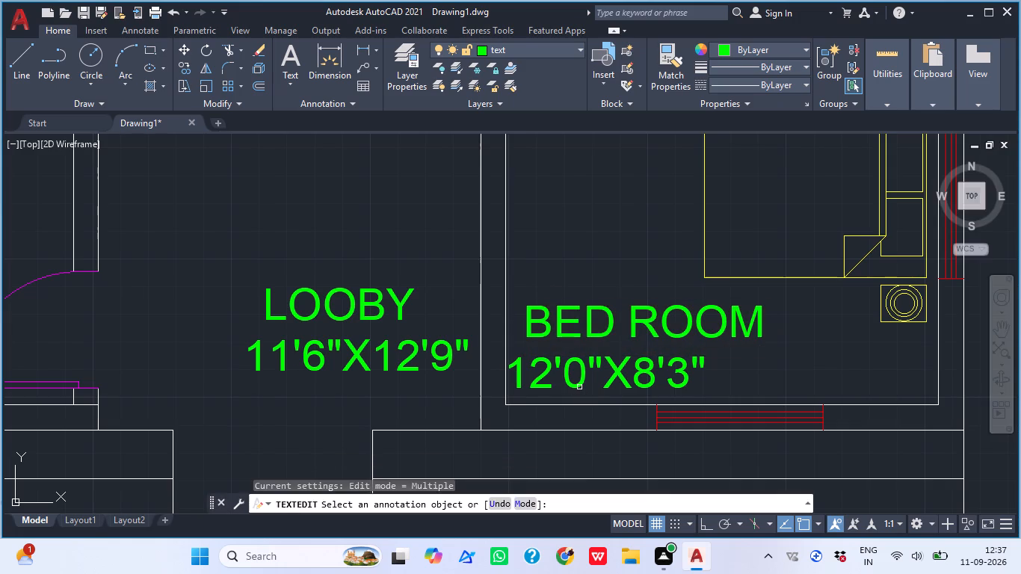
Change the size text beneath the southeast BED ROOM label to 13'0"X12'0".
left_click(579, 387)
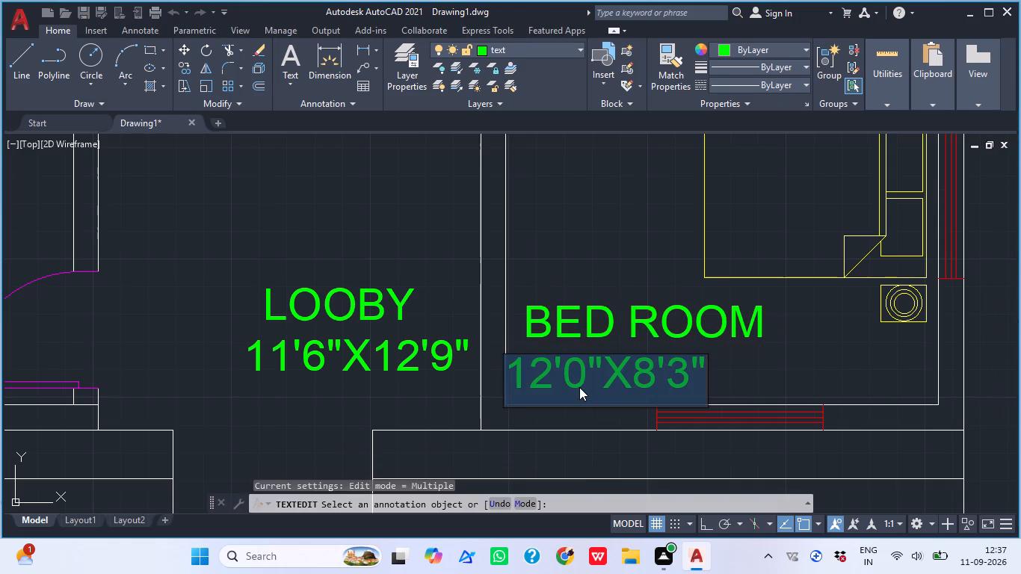
type("13'O\"X12'")
type("0\"")
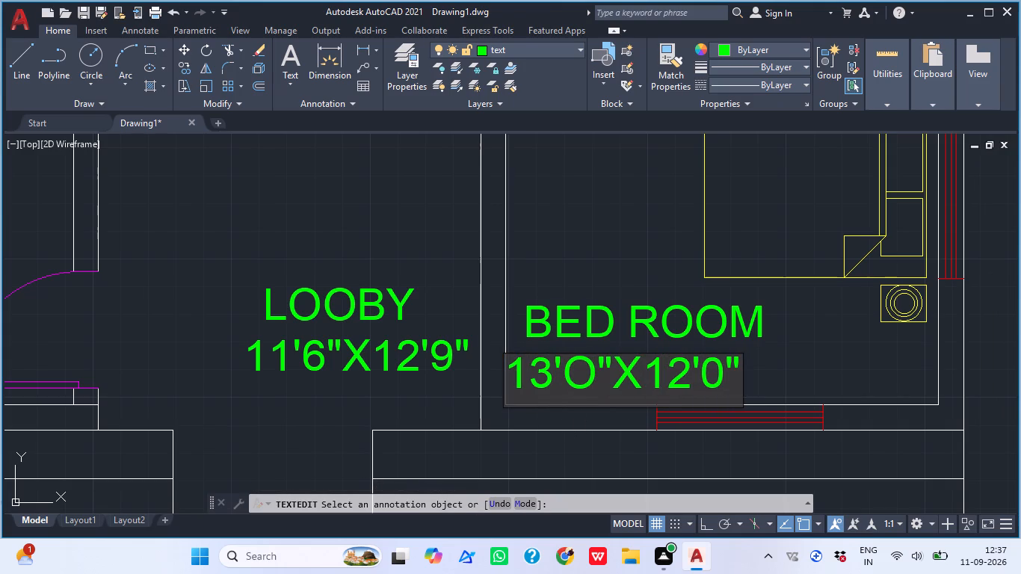
left_click(591, 368)
key("BackSpace")
key("o")
key("BackSpace")
key("0")
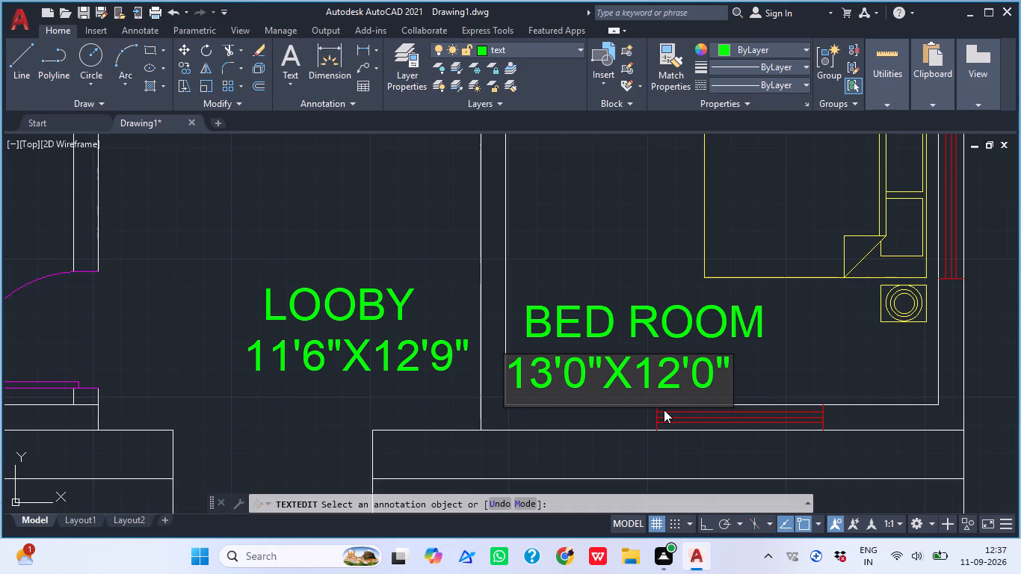
left_click(697, 474)
Delete the 12'0"X8'3" size text beneath the ROOM label between the two flights of front entrance steps.
middle_click_drag(661, 441, 653, 401)
scroll(633, 368, "down", 2)
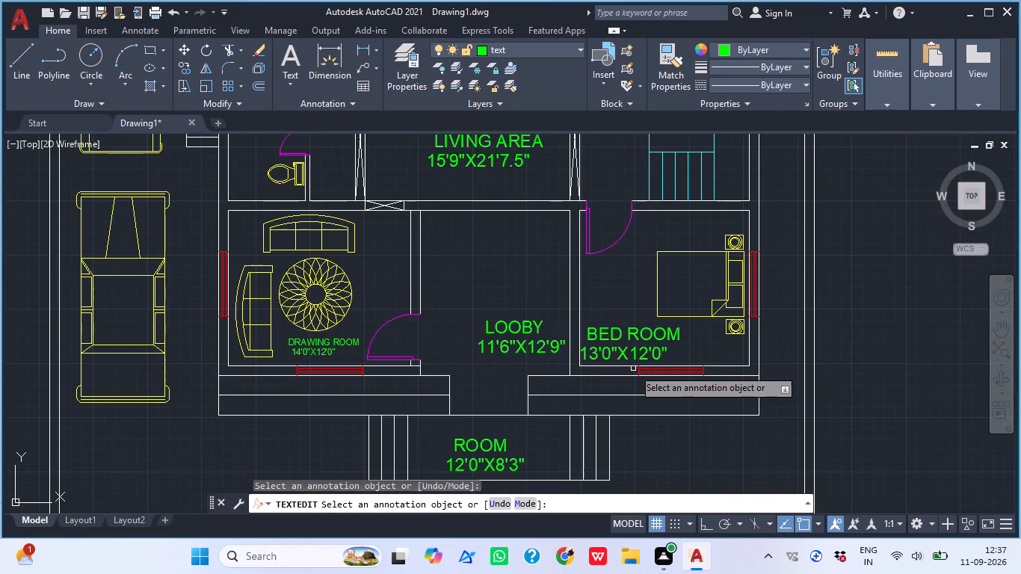
middle_click_drag(638, 373, 614, 394)
middle_click_drag(515, 505, 535, 365)
middle_click_drag(455, 443, 560, 300)
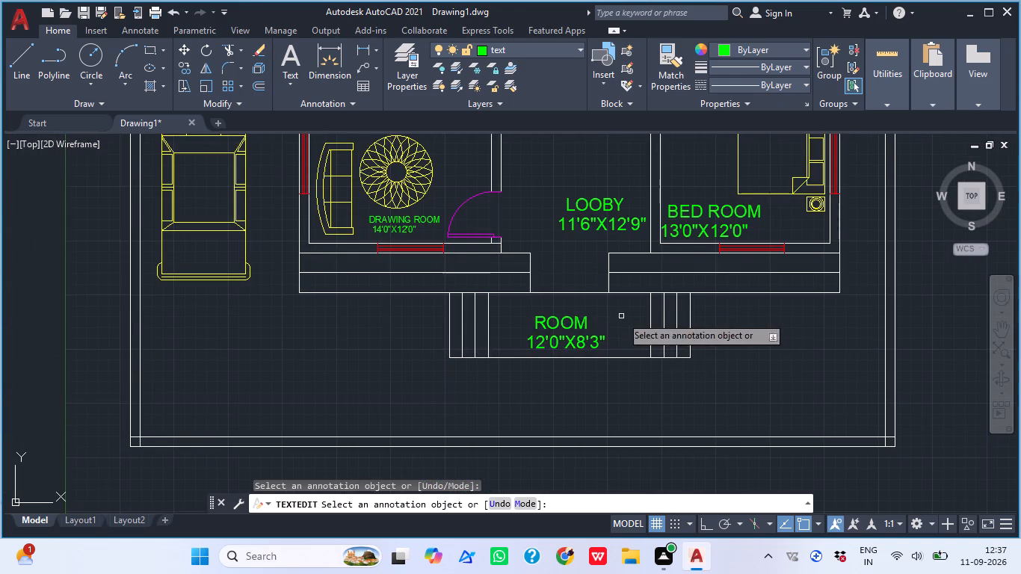
key("Escape")
left_click(552, 347)
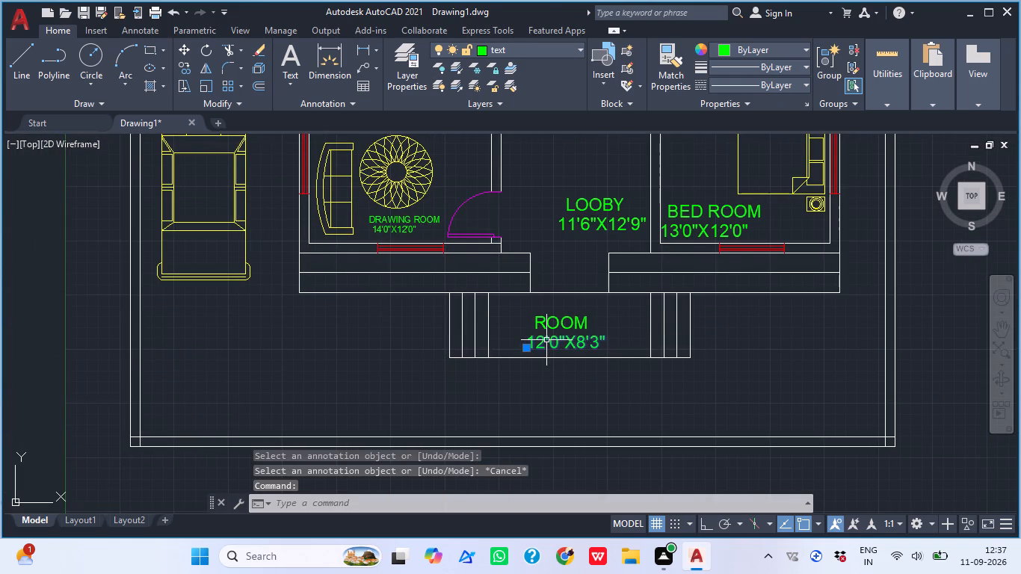
key("Delete")
Trim away the wall line crossing the opening between the LOOBY and the front entrance platform.
type("TR")
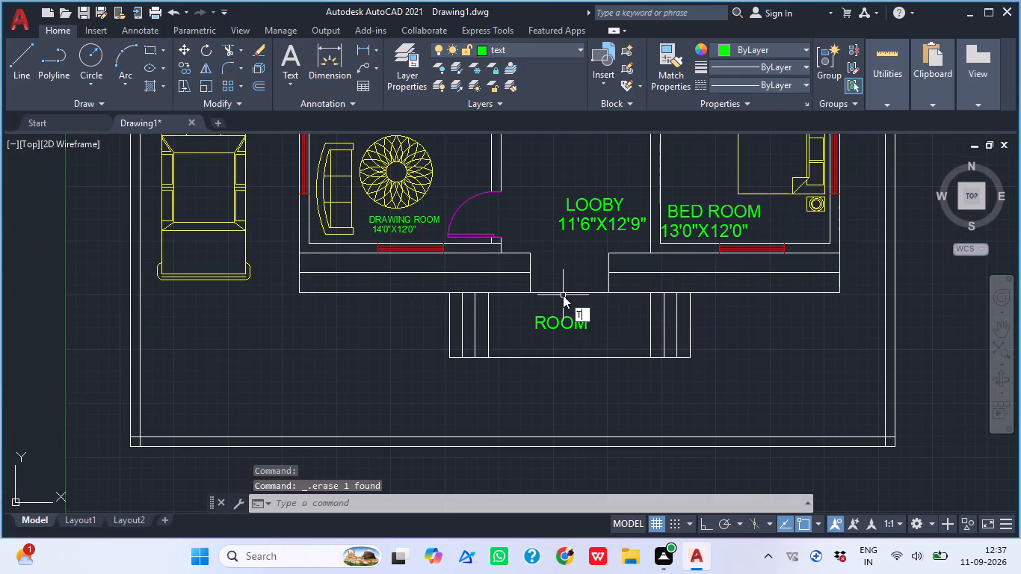
key("space")
left_click(554, 271)
left_click(567, 300)
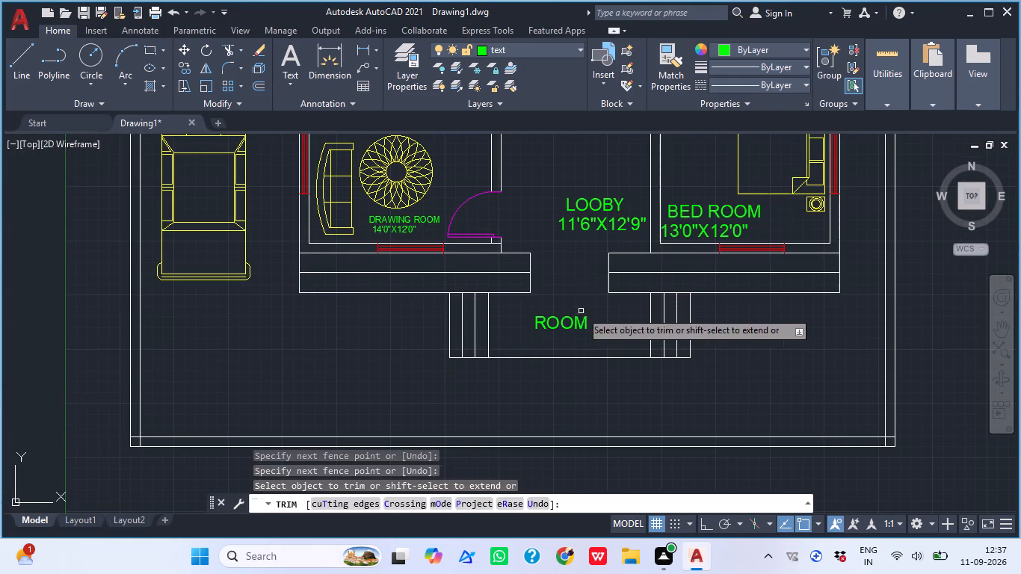
key("Escape")
Change the ROOM text on the front entrance platform to V E R A N D A, with spaced letters.
left_click(558, 324)
double_click(558, 324)
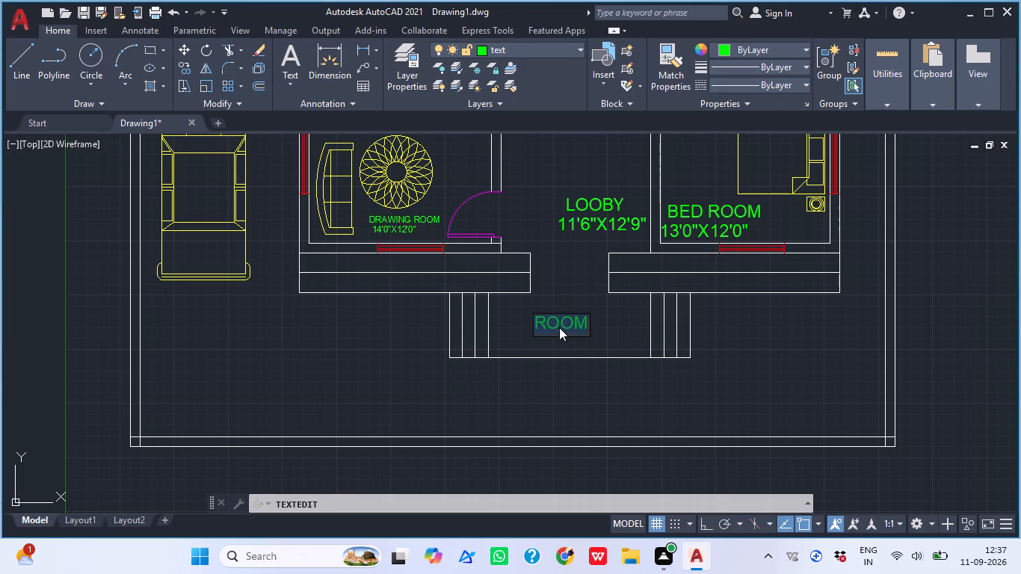
type("VRA")
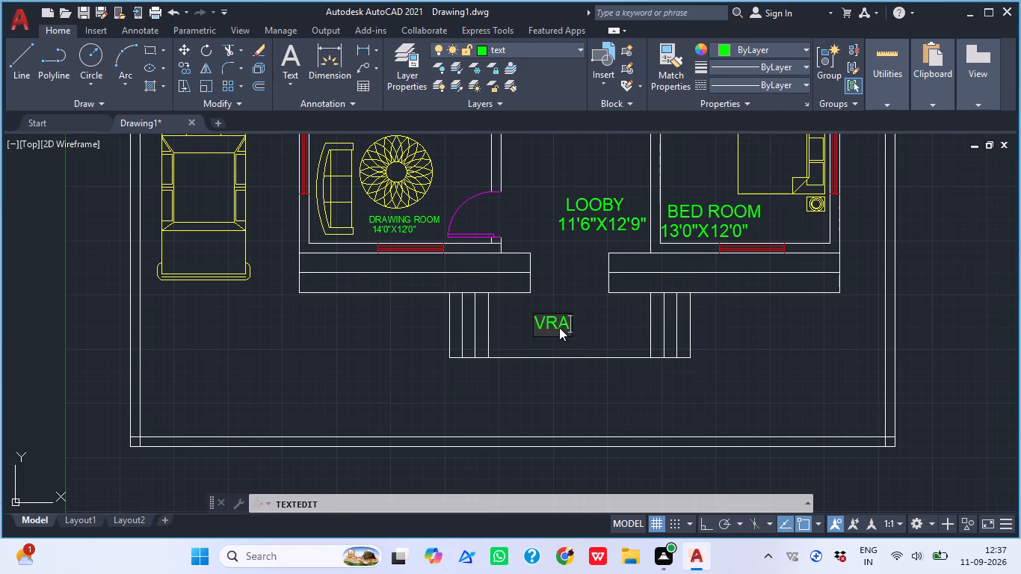
key("BackSpace")
key("BackSpace")
key("space")
type("E R A NA")
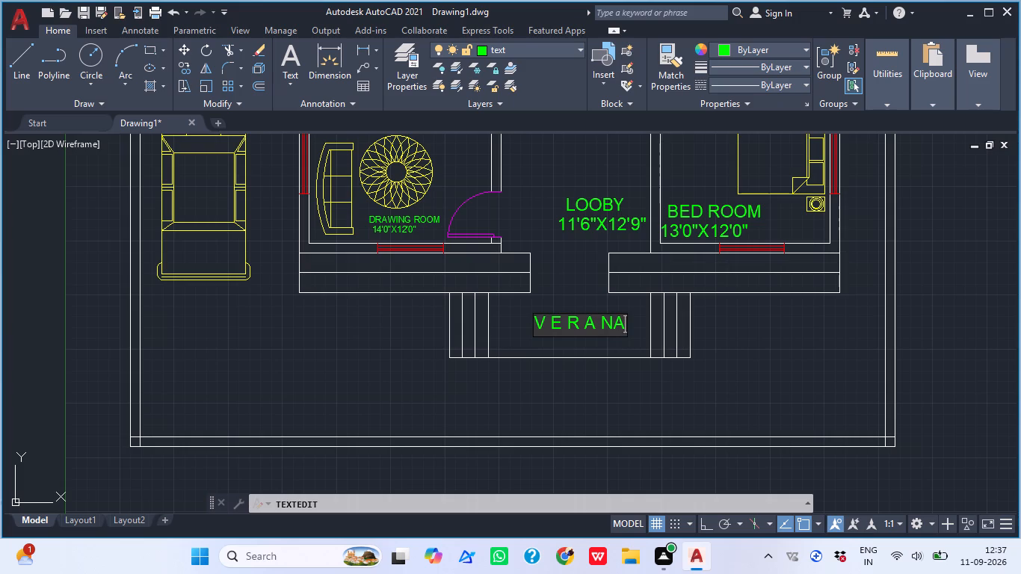
key("BackSpace")
key("space")
type("DA")
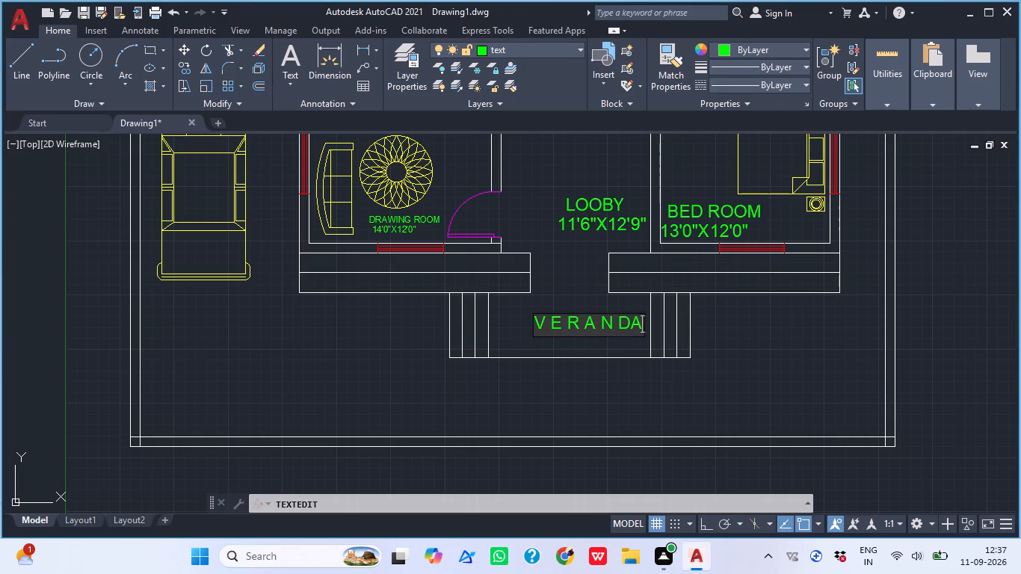
key("BackSpace")
key("space")
type("A")
left_click(653, 406)
key("Escape")
Move the V E R A N D A label about 1'-8" west, between the two flights of entrance steps.
left_click(587, 326)
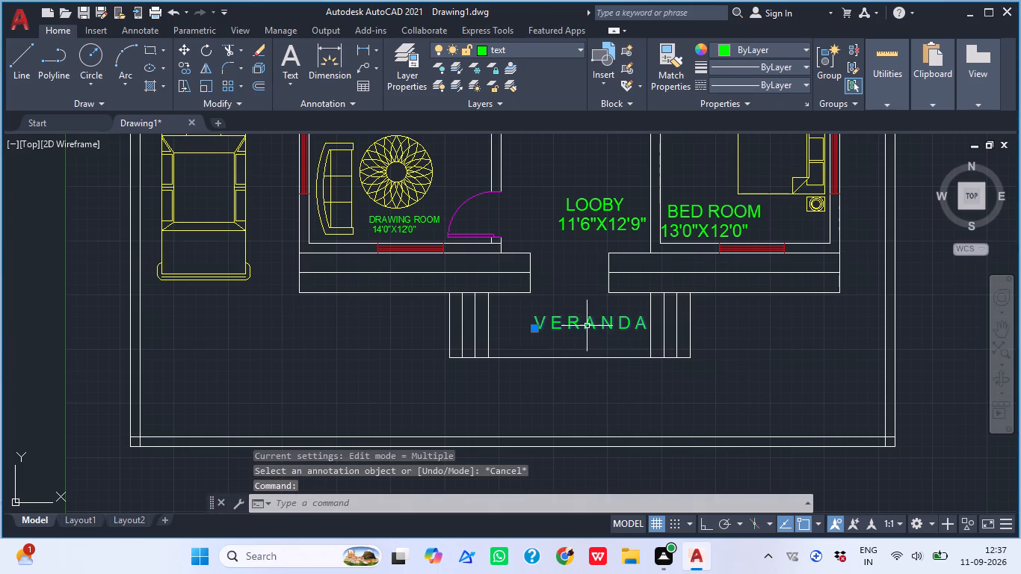
type("M")
key("space")
left_click(584, 330)
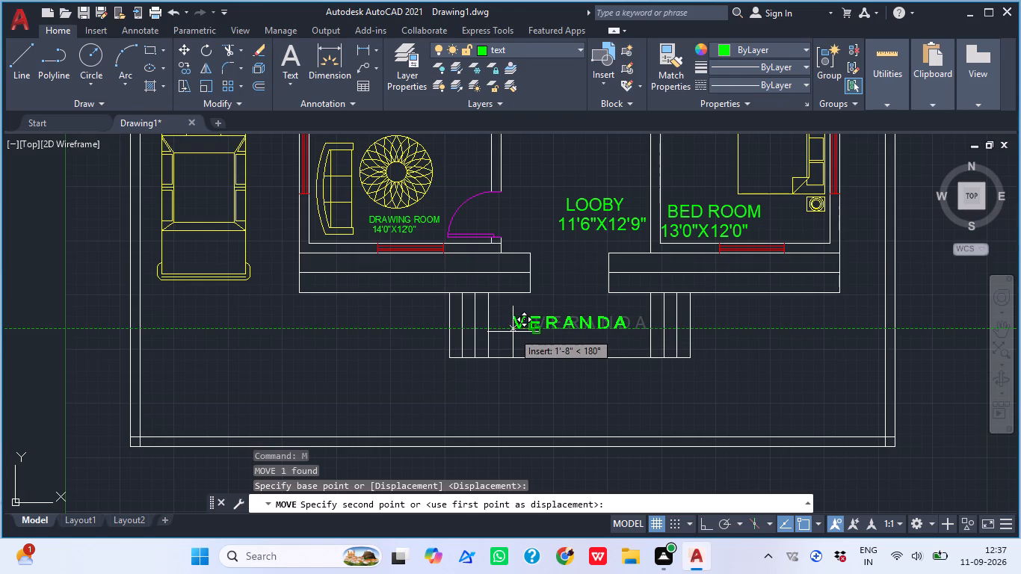
left_click(513, 332)
middle_click(573, 352)
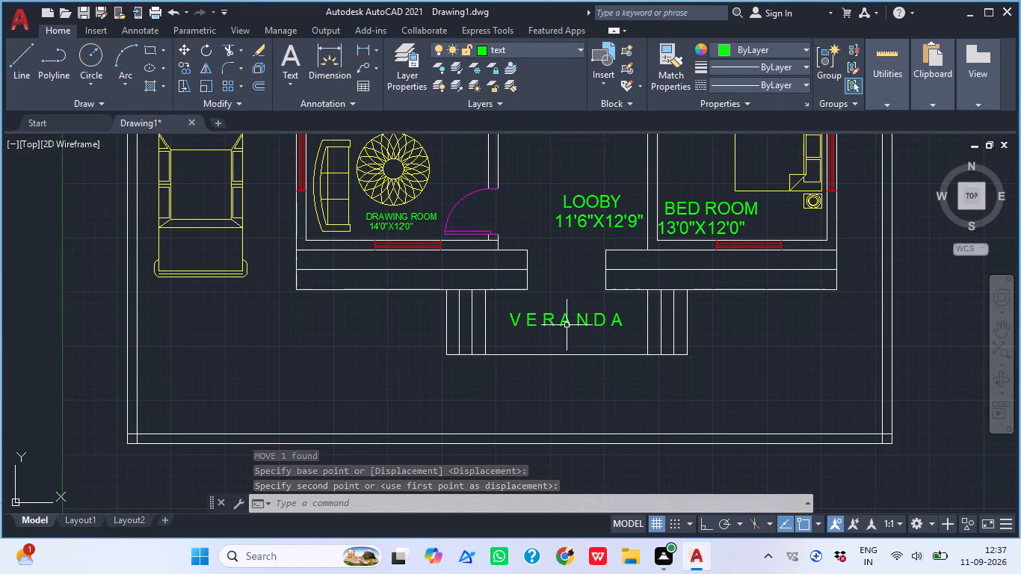
Add a spaced H to the end of the entrance platform label so it reads V E R A N D A H.
left_click(567, 325)
double_click(605, 327)
double_click(613, 323)
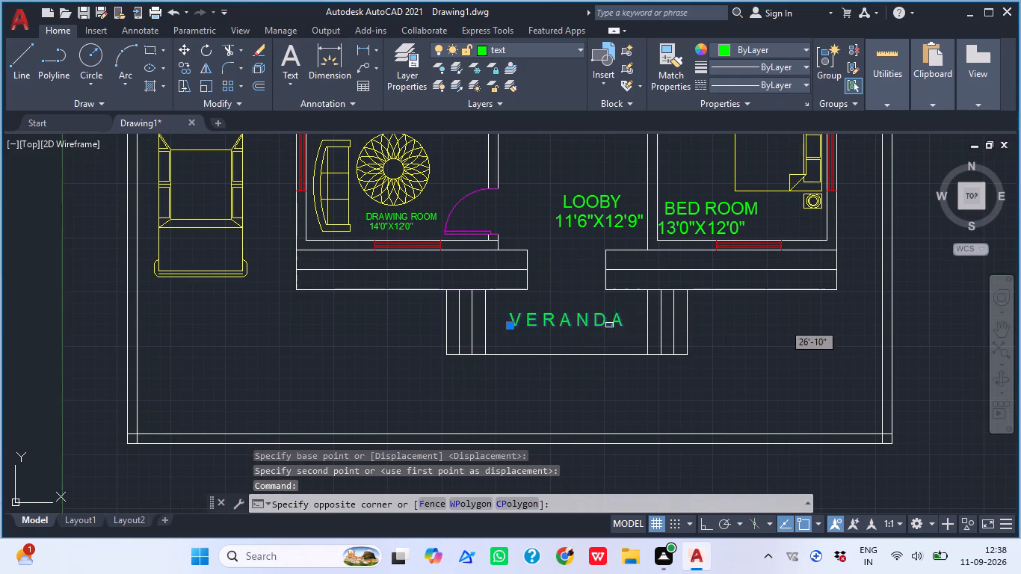
left_click(616, 318)
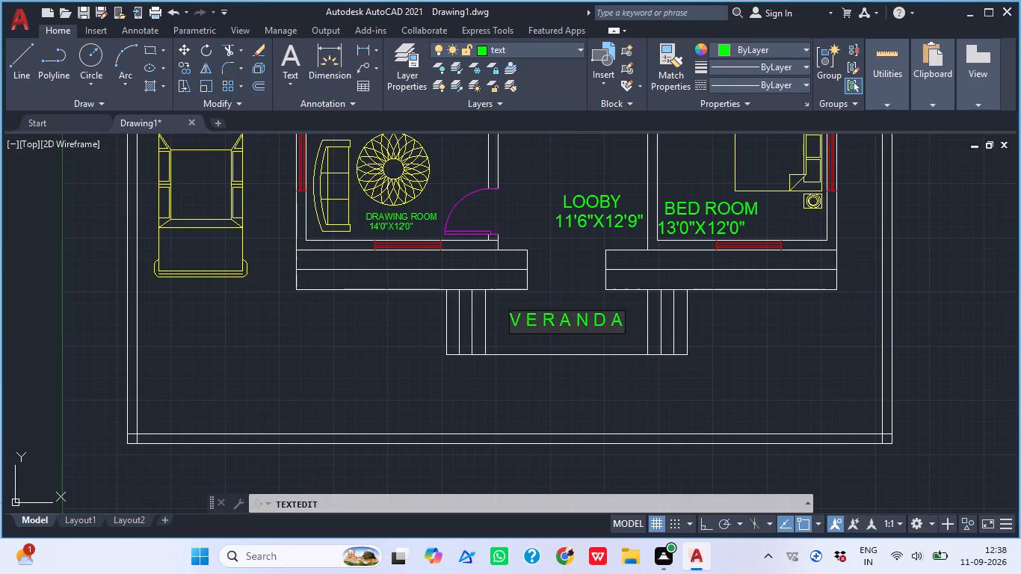
left_click(620, 318)
key("space")
key("h")
left_click(641, 378)
left_click(590, 323)
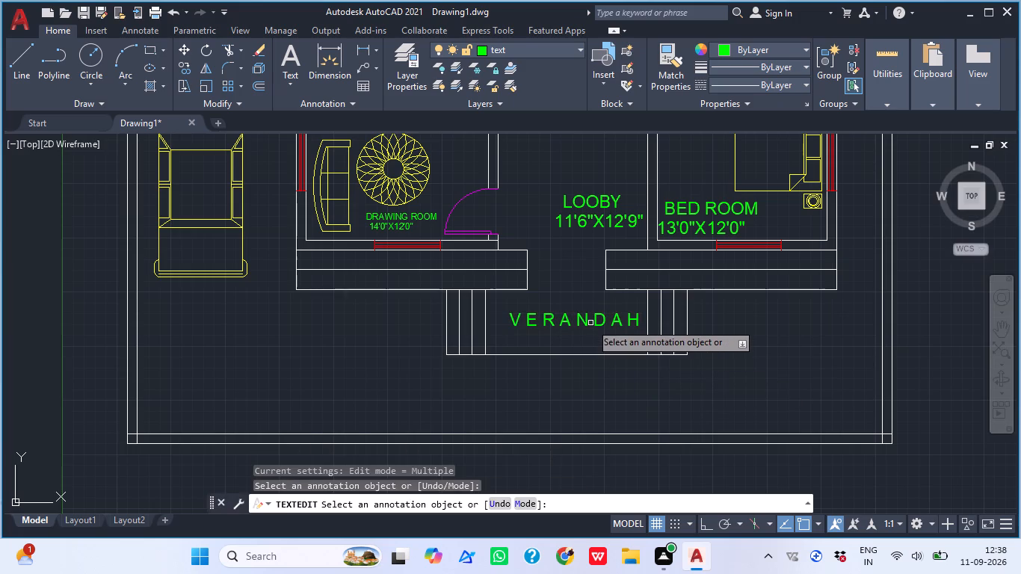
key("Escape")
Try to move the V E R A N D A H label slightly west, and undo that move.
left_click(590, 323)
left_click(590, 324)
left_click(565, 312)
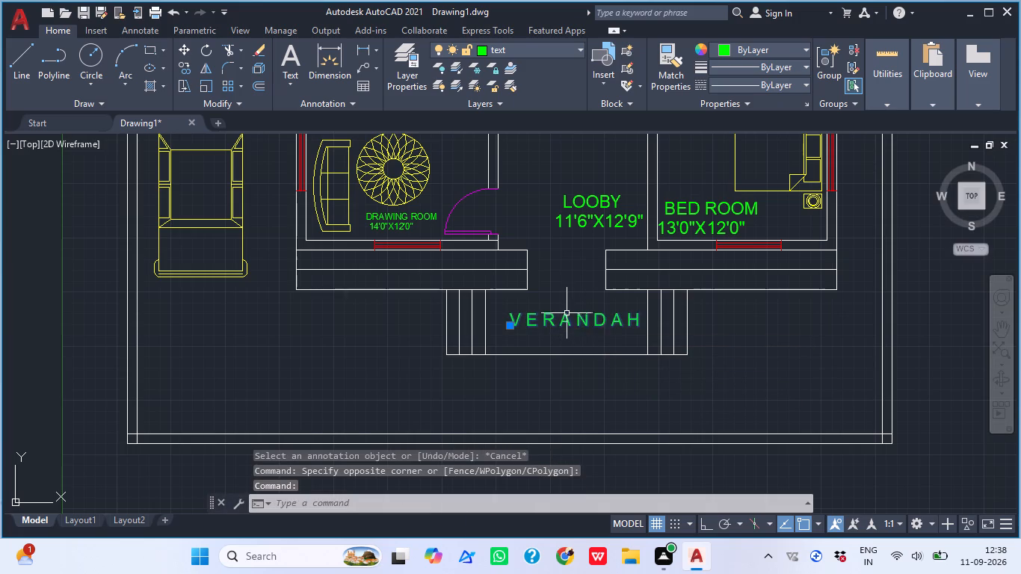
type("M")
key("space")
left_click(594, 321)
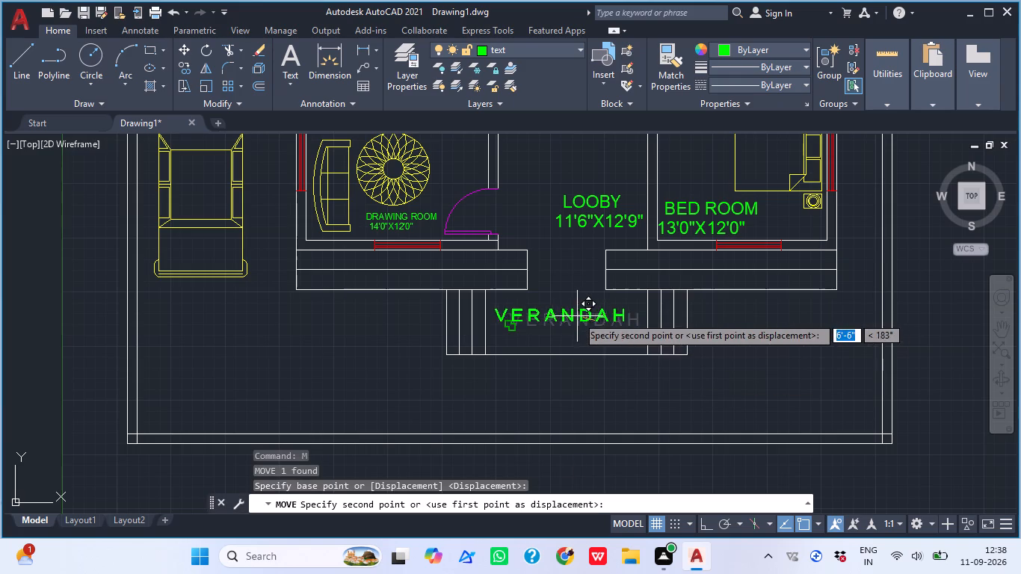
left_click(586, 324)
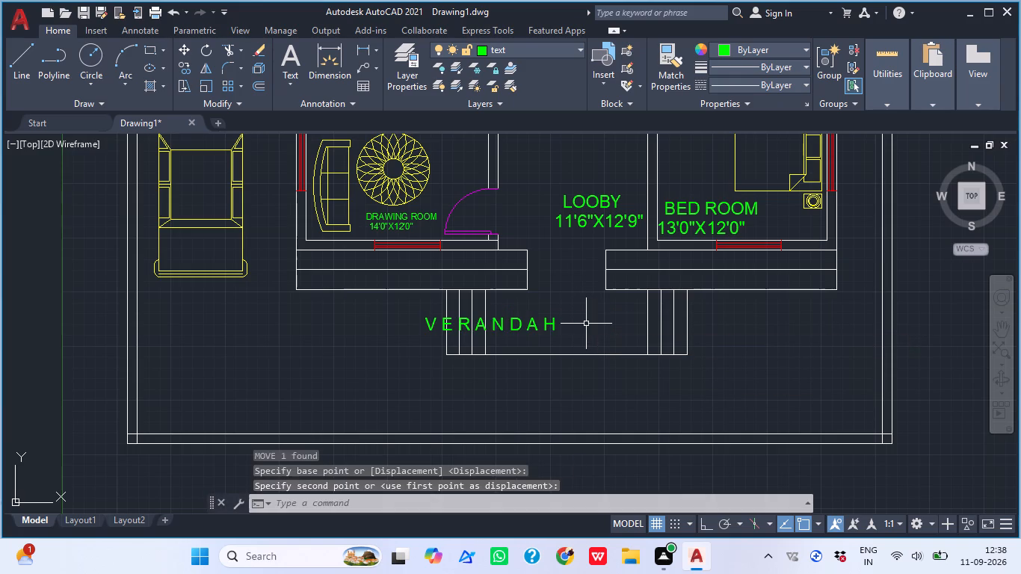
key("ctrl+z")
Move the V E R A N D A H label slightly west, clear of the eastern flight of steps.
left_click(591, 324)
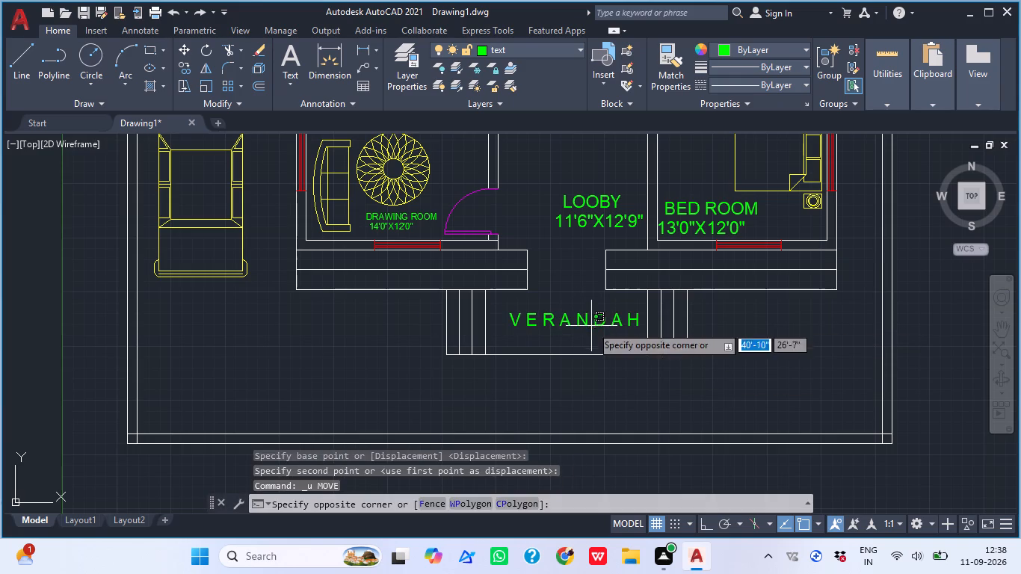
left_click(572, 321)
type("M")
key("space")
left_click(586, 327)
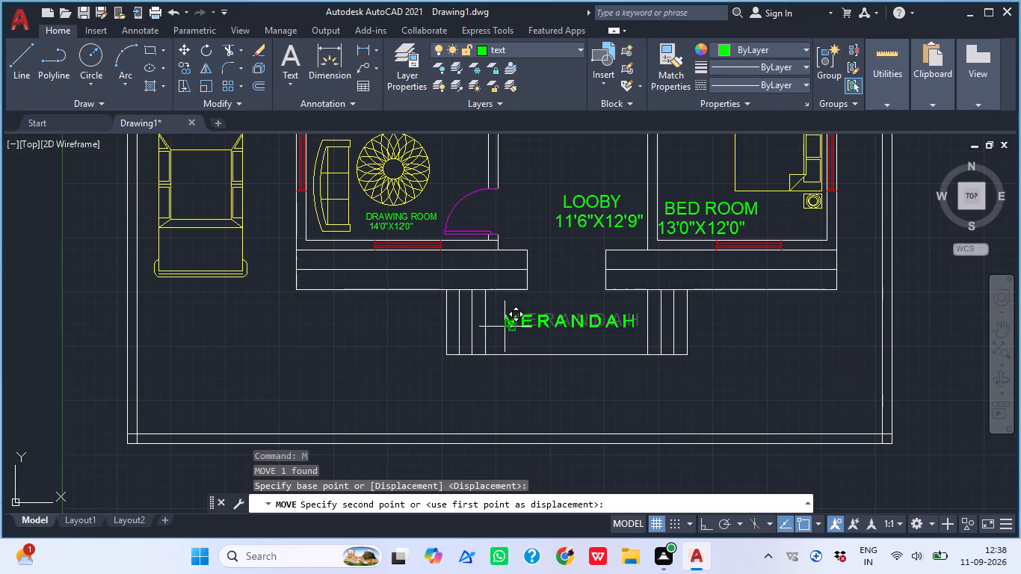
left_click(505, 327)
Fine-tune the V E R A N D A H label with short moves west and back east, centring it between the steps.
scroll(560, 326, "up", 2)
left_click(552, 318)
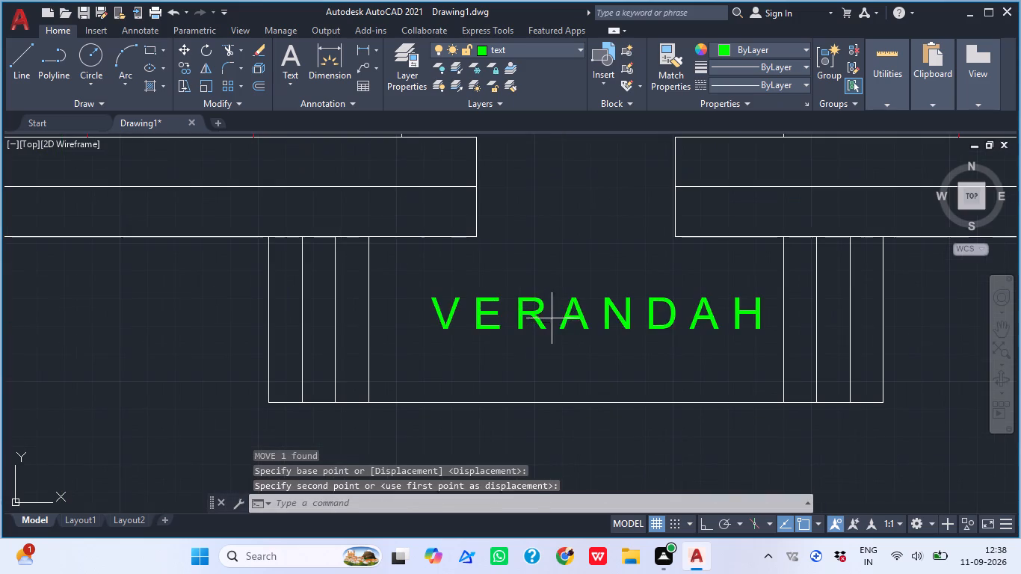
left_click(442, 315)
type("M")
key("space")
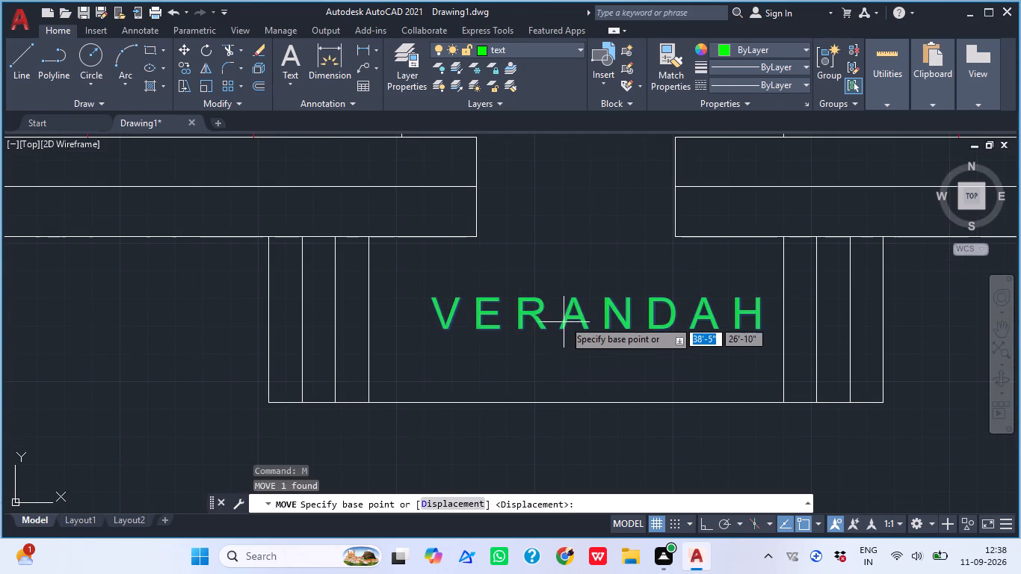
left_click(565, 317)
left_click(537, 314)
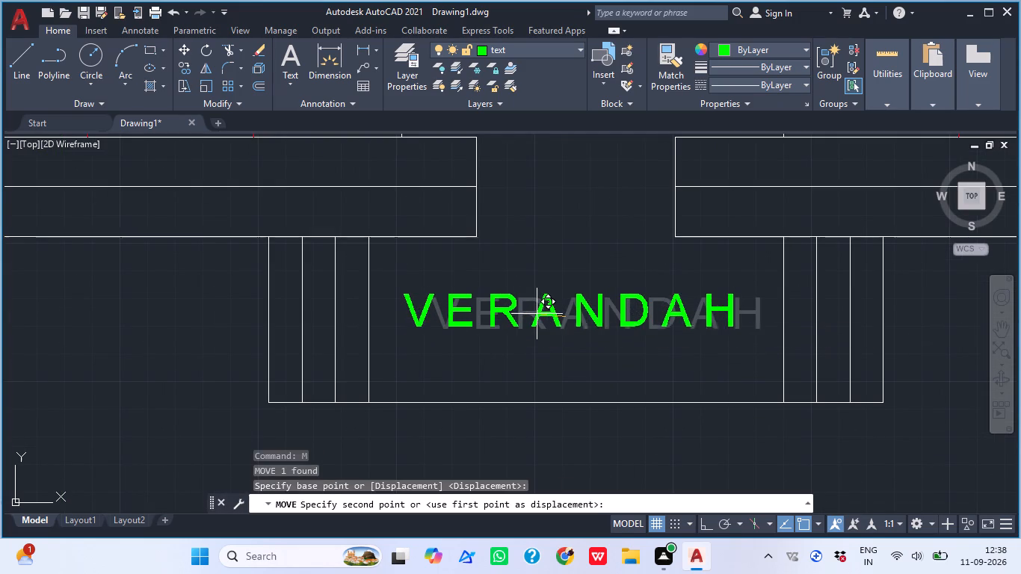
left_click(548, 318)
left_click(505, 293)
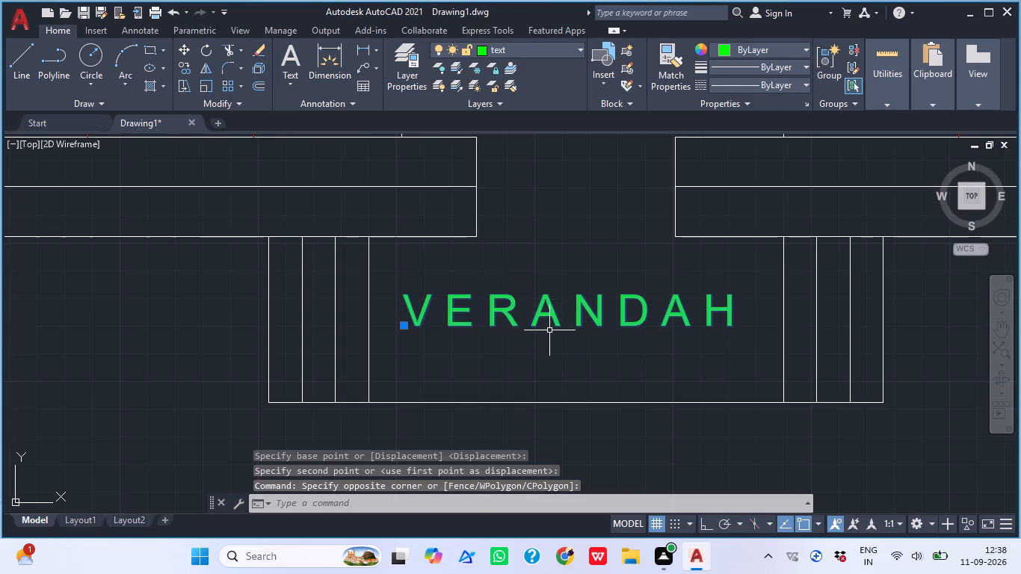
type("M")
key("space")
left_click(547, 320)
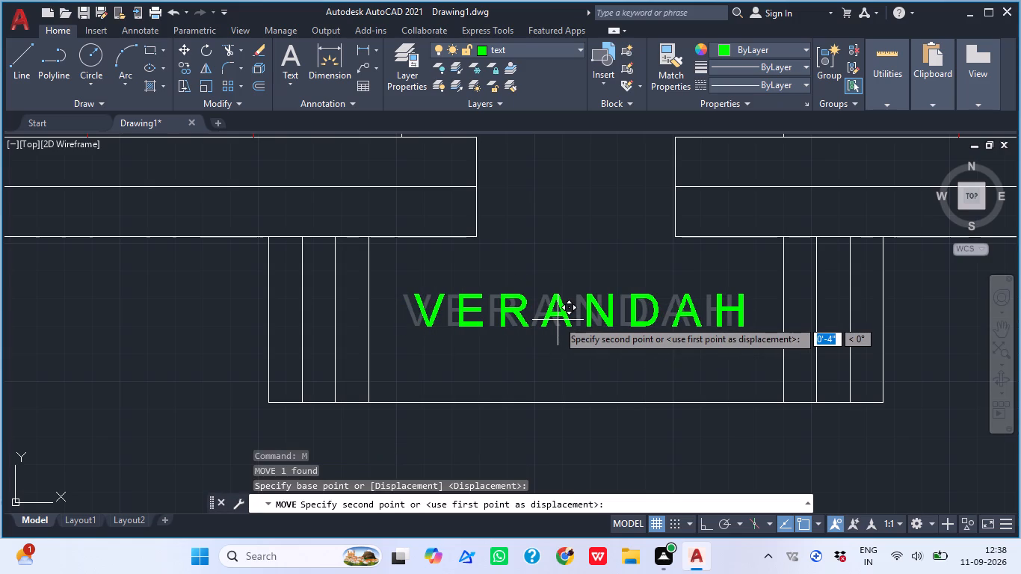
left_click(558, 318)
Copy the V E R A N D A H label to the empty area just east of the eastern entrance steps.
scroll(558, 318, "down", 2)
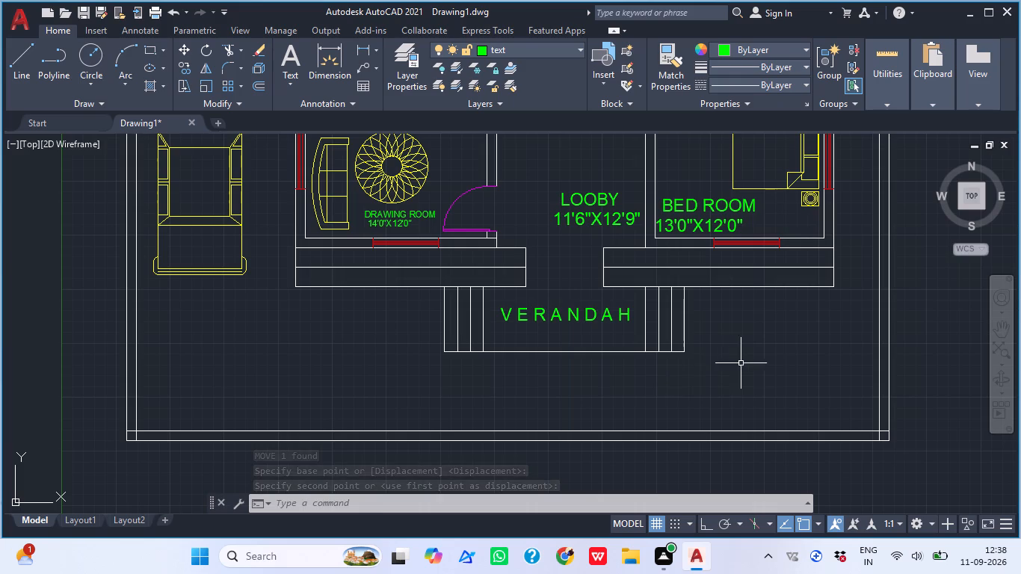
left_click(568, 311)
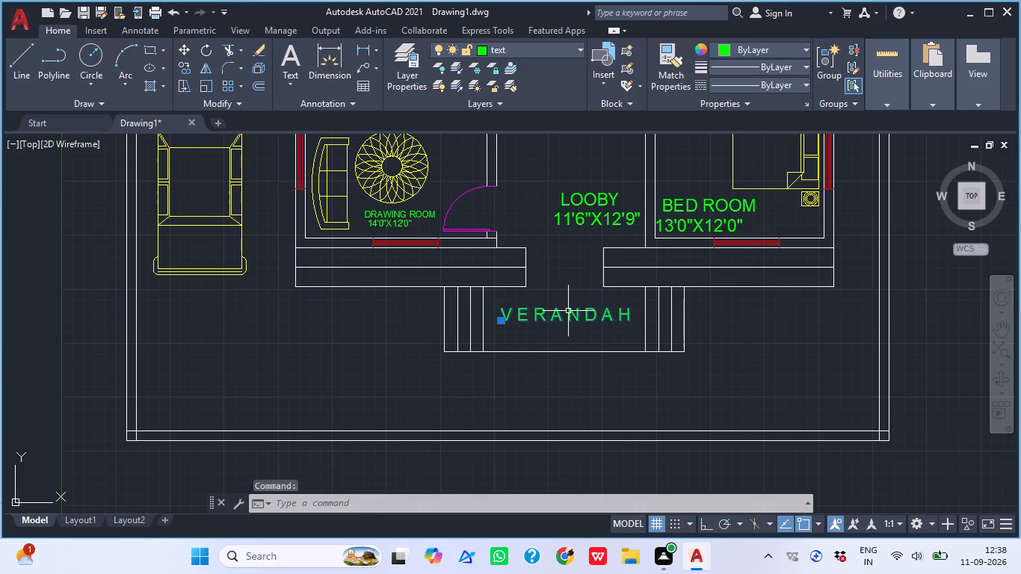
type("CO")
key("space")
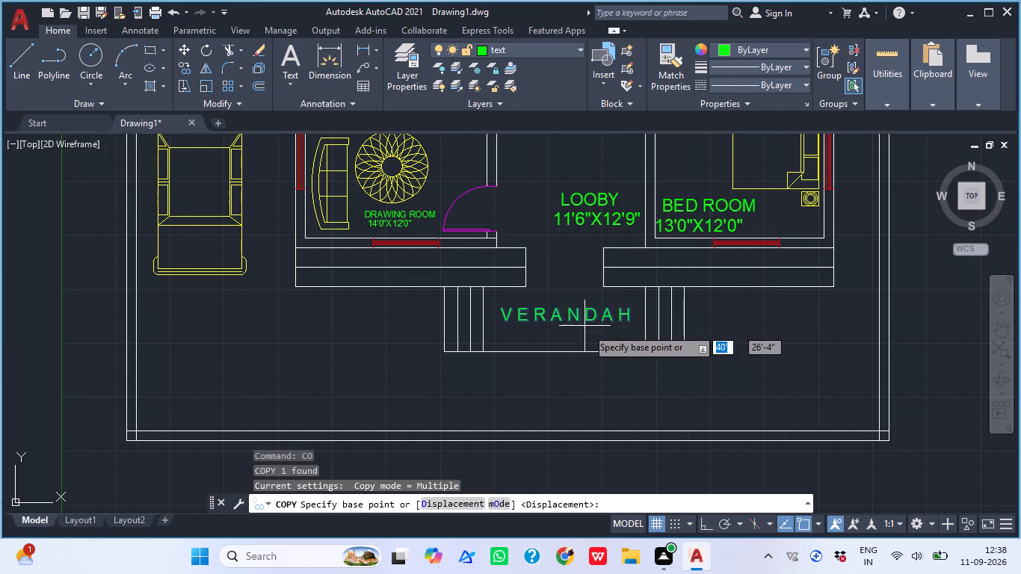
left_click(582, 310)
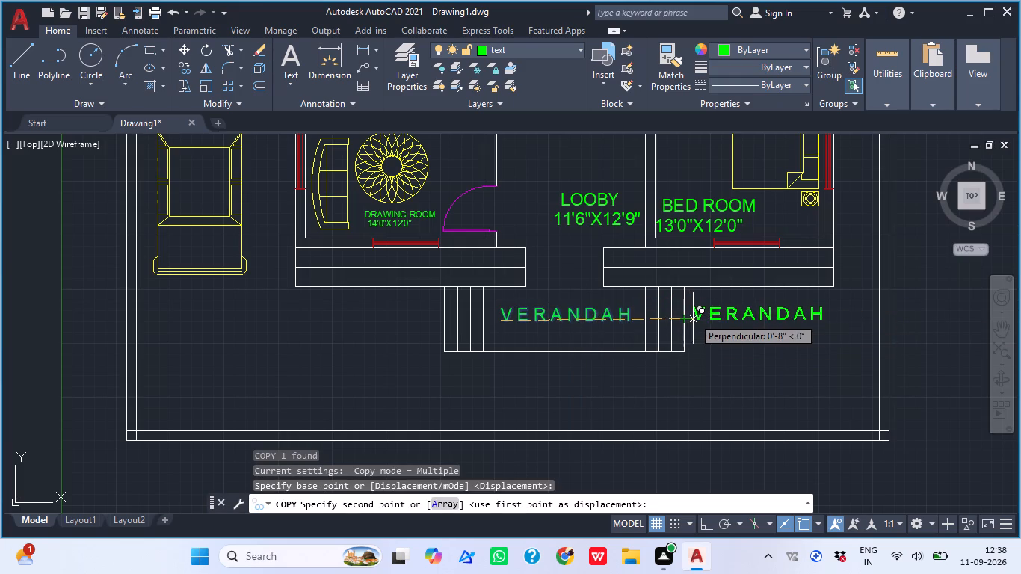
left_click(694, 321)
key("Escape")
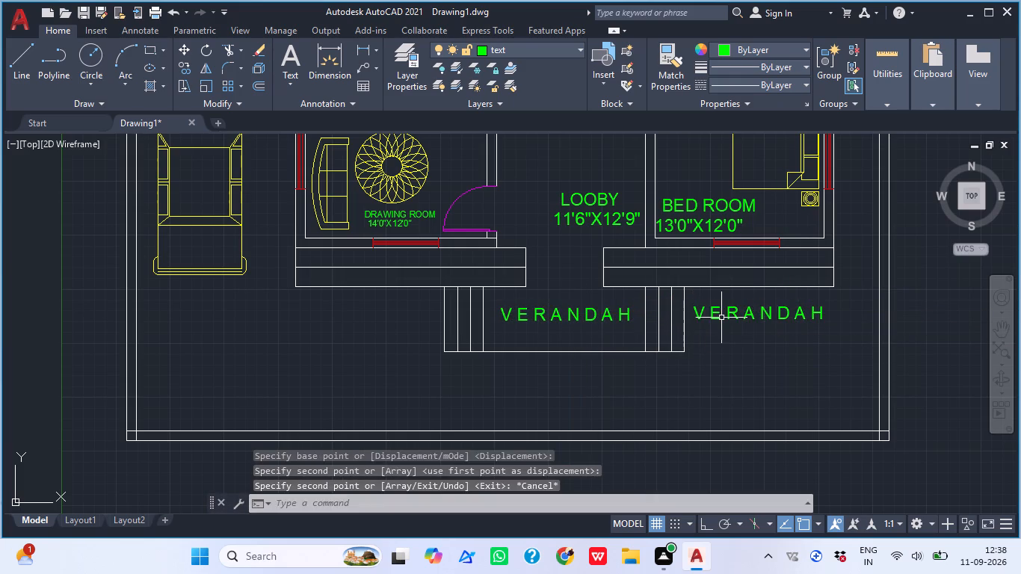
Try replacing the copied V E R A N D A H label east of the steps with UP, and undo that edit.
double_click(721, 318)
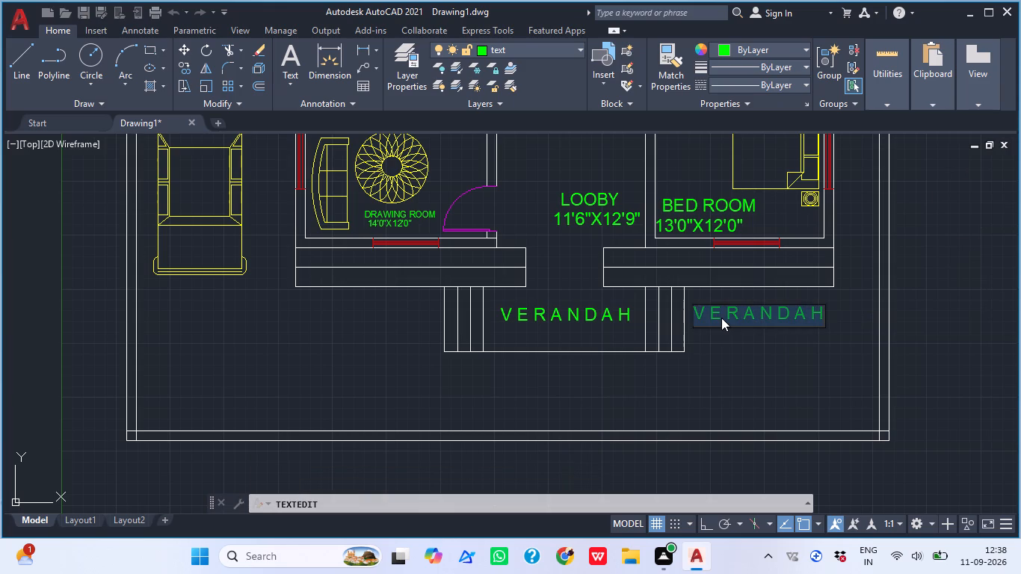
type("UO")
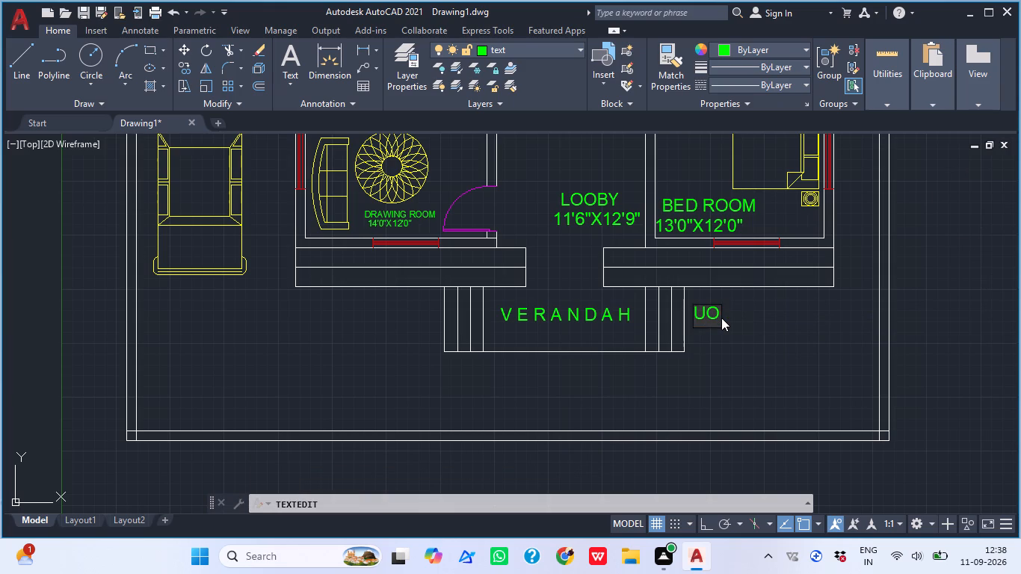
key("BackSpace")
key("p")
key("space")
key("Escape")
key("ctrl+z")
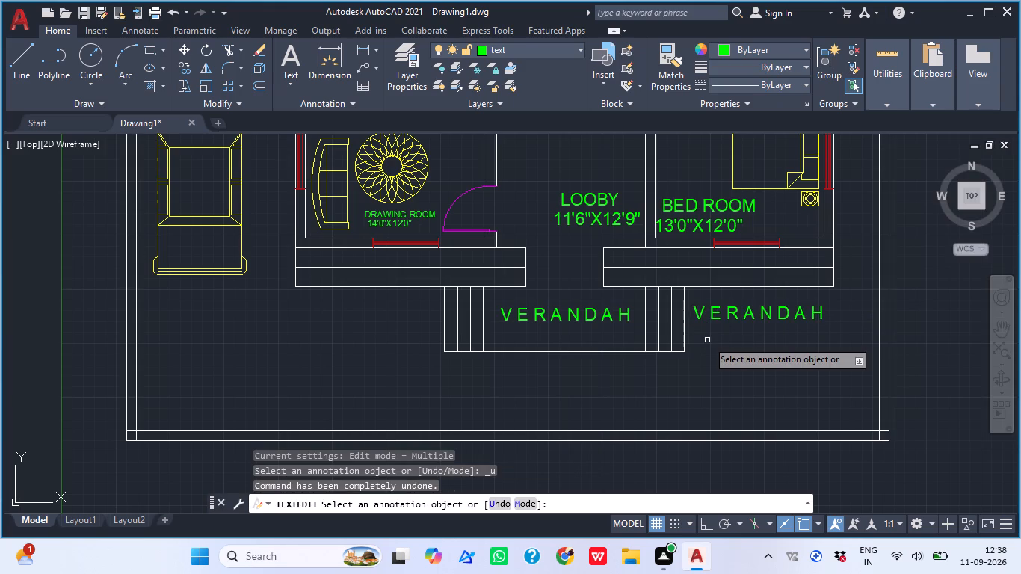
Change the copied V E R A N D A H label beside the eastern entrance steps to read UP.
double_click(712, 315)
double_click(712, 315)
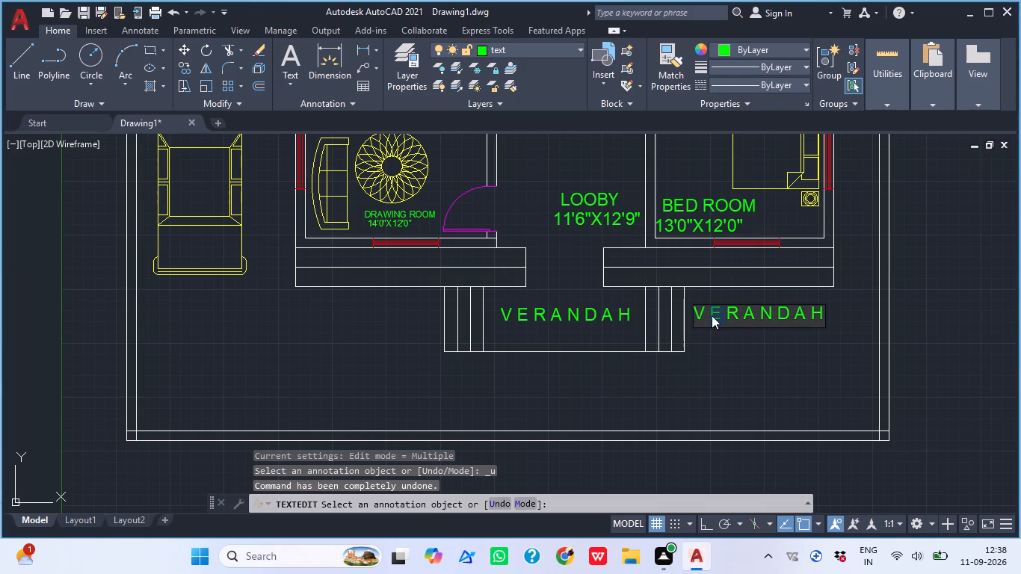
double_click(750, 323)
left_click(759, 320)
left_click(762, 324)
key("Escape")
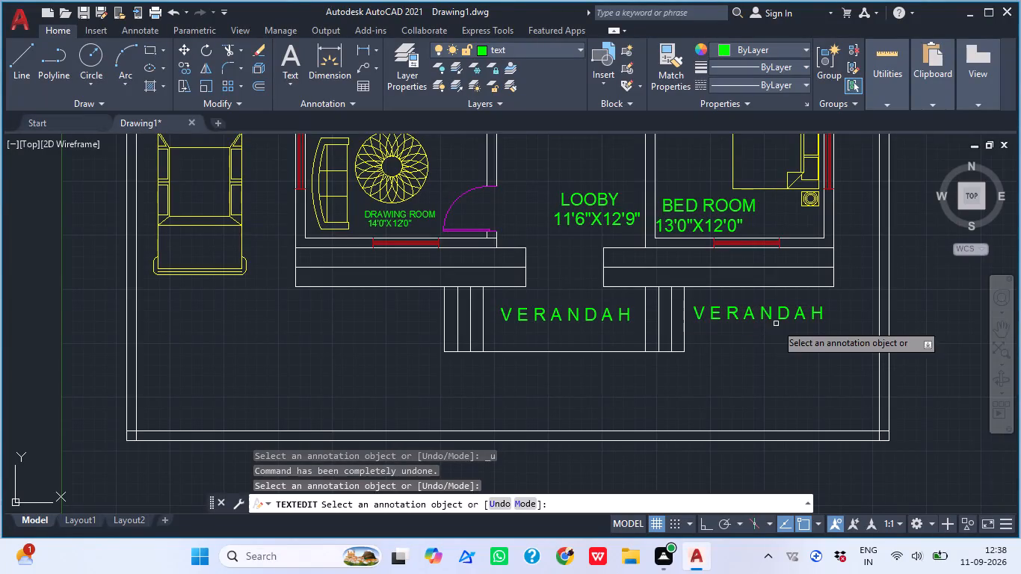
left_click(747, 318)
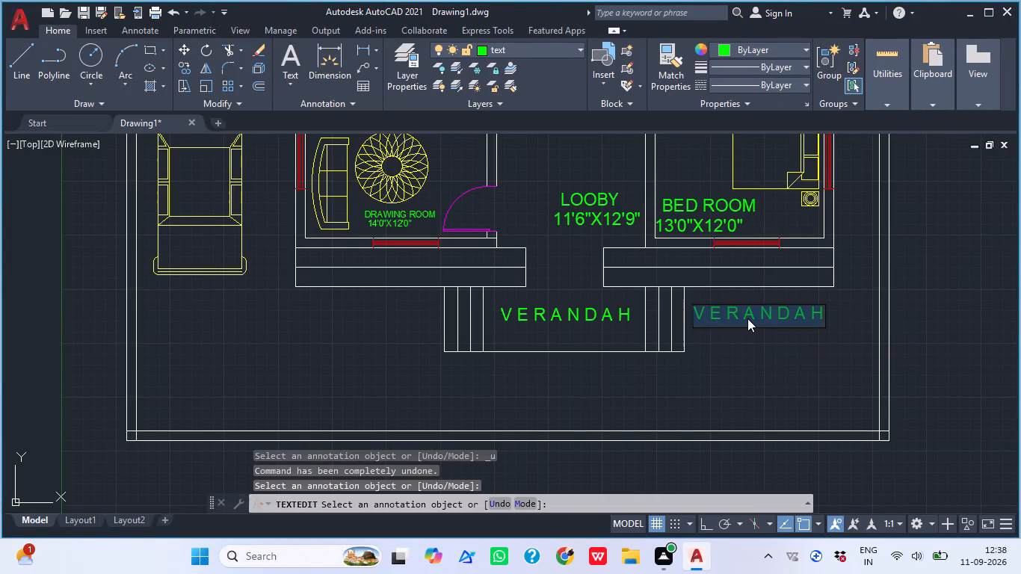
type("UP")
key("Return")
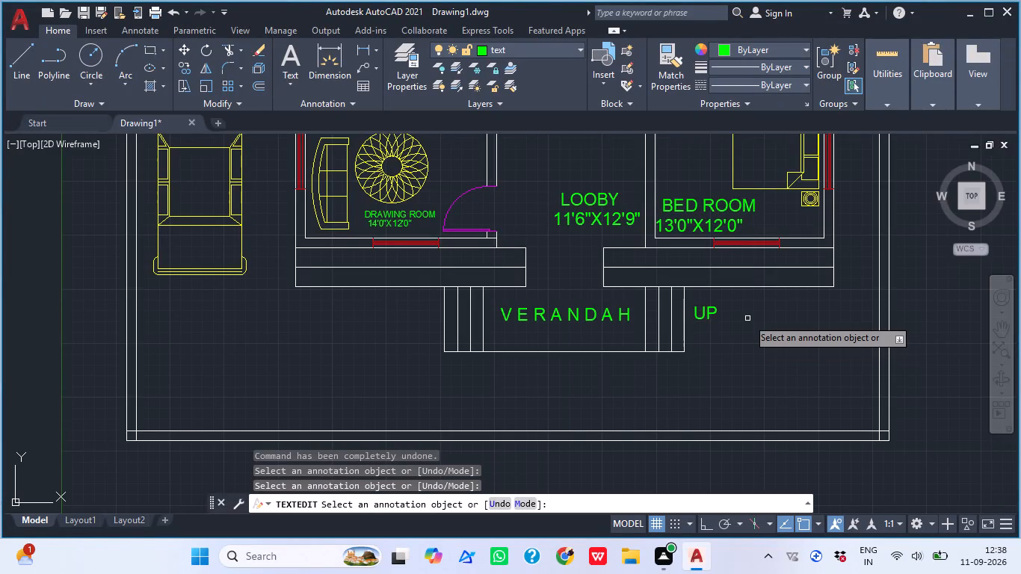
key("Escape")
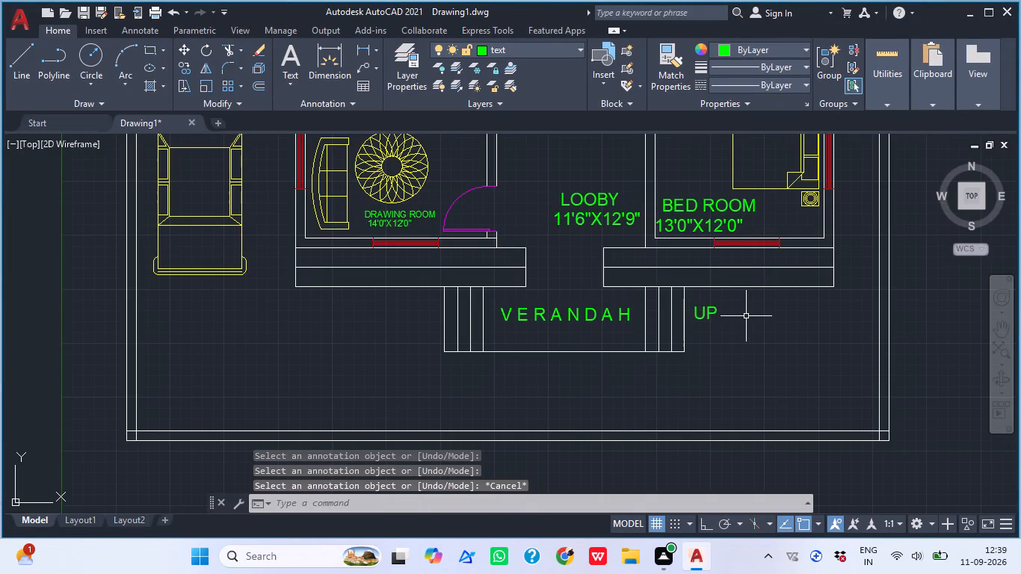
Mirror the UP label about the verandah's vertical centreline to the western steps, with Ortho on, keeping the original.
scroll(759, 297, "up", 2)
left_click(590, 304)
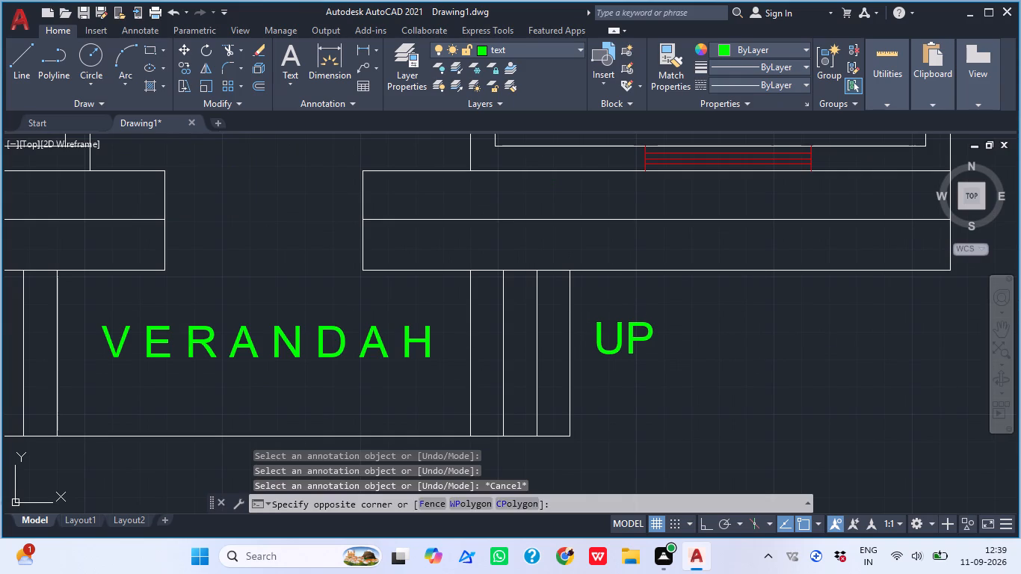
left_click(643, 378)
left_click(662, 368)
left_click(594, 303)
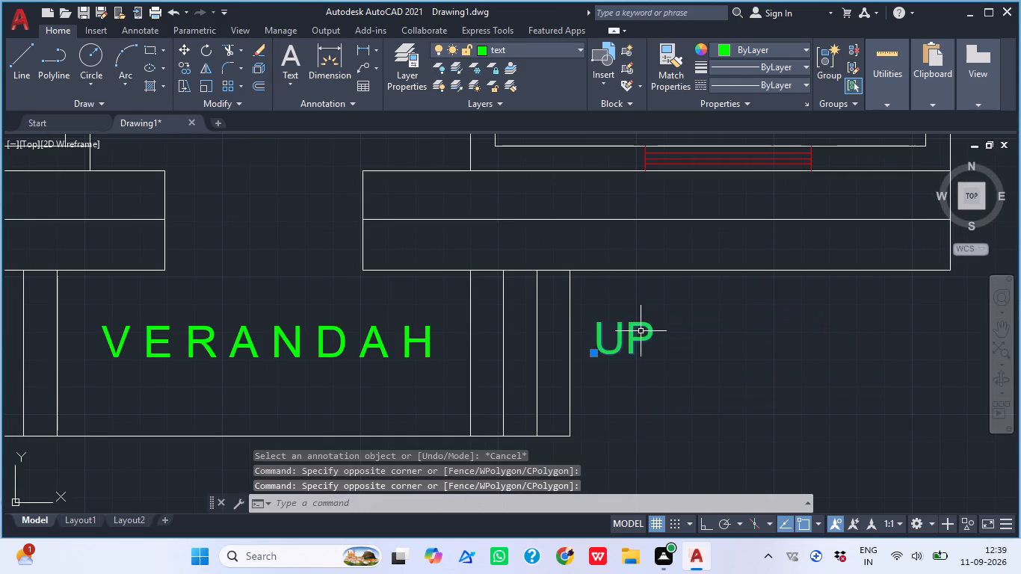
key("v")
key("BackSpace")
type("MI")
key("space")
scroll(644, 331, "down", 2)
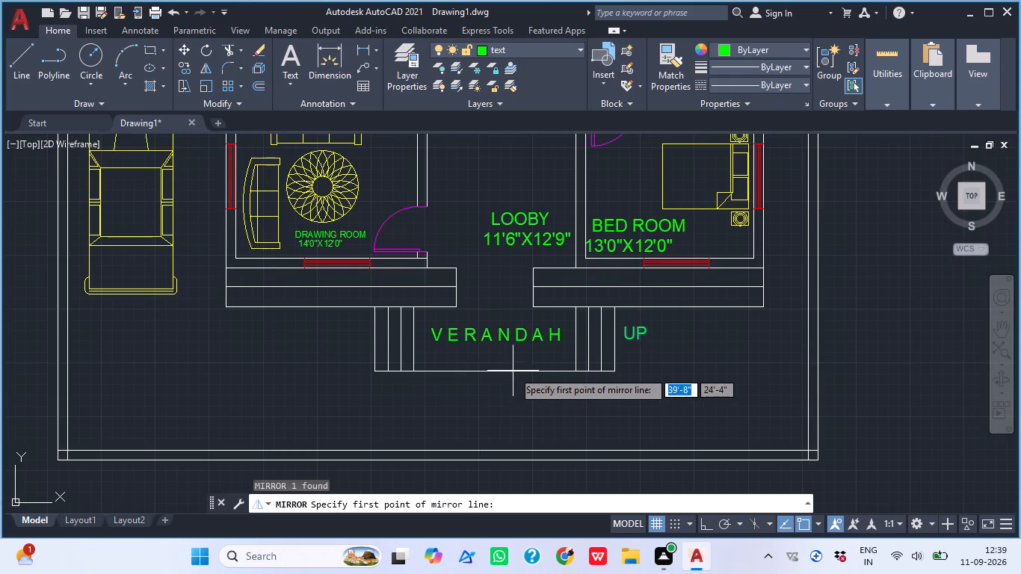
left_click(491, 371)
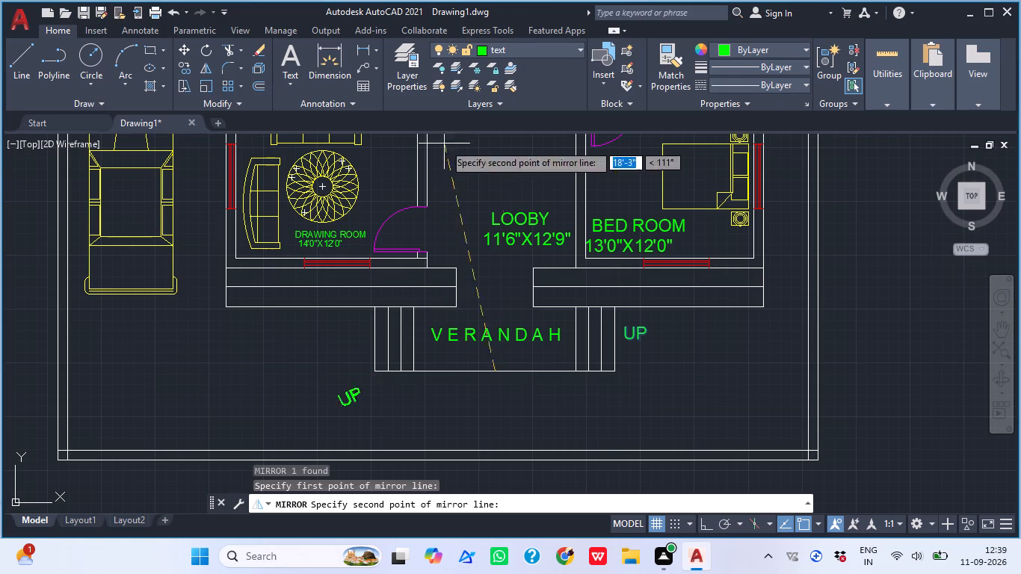
left_click(700, 523)
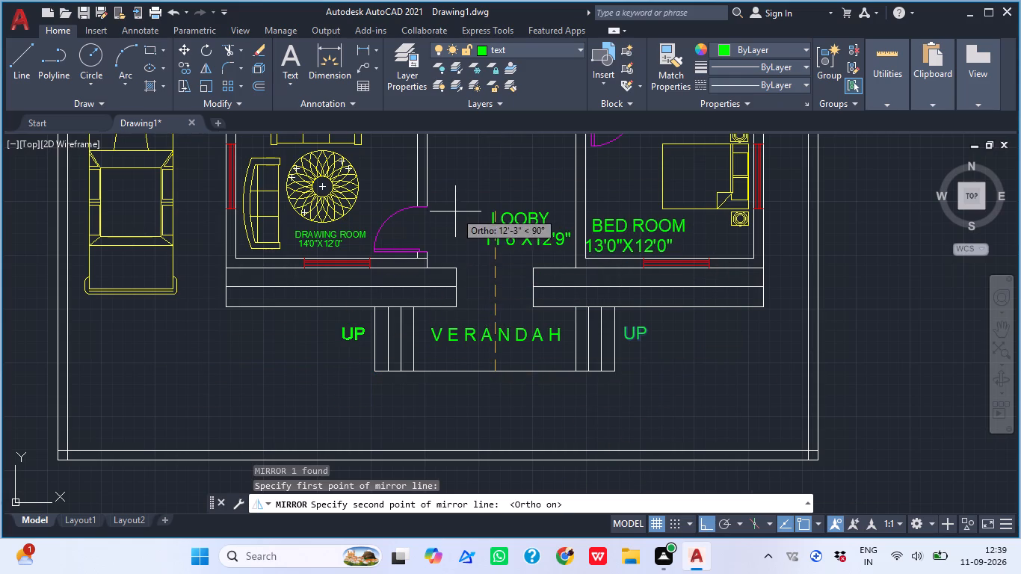
left_click(455, 212)
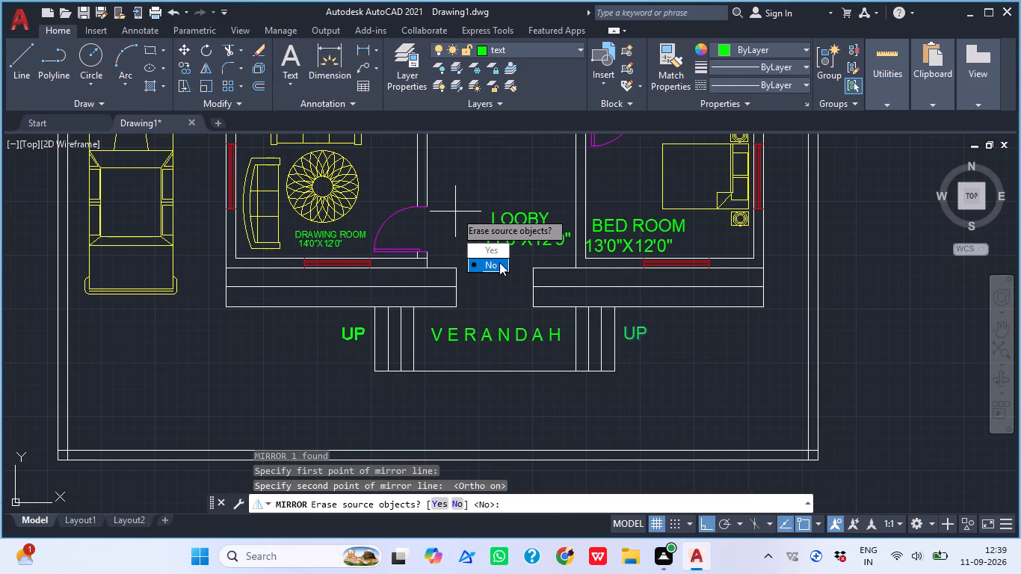
left_click(499, 262)
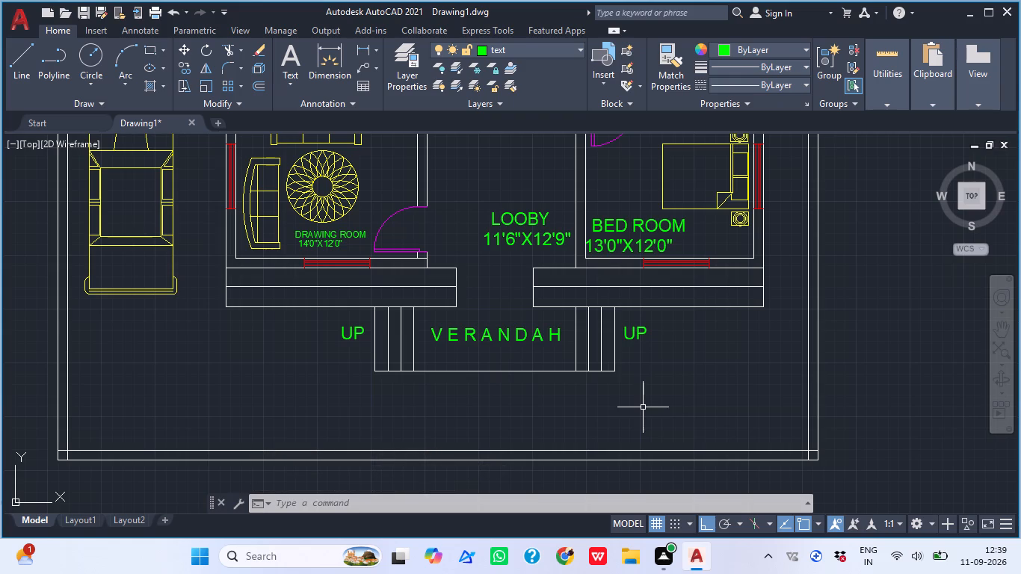
Look over the whole floor plan, from the rear rooms to the verandah, for spaces that still need labels.
scroll(677, 361, "down", 2)
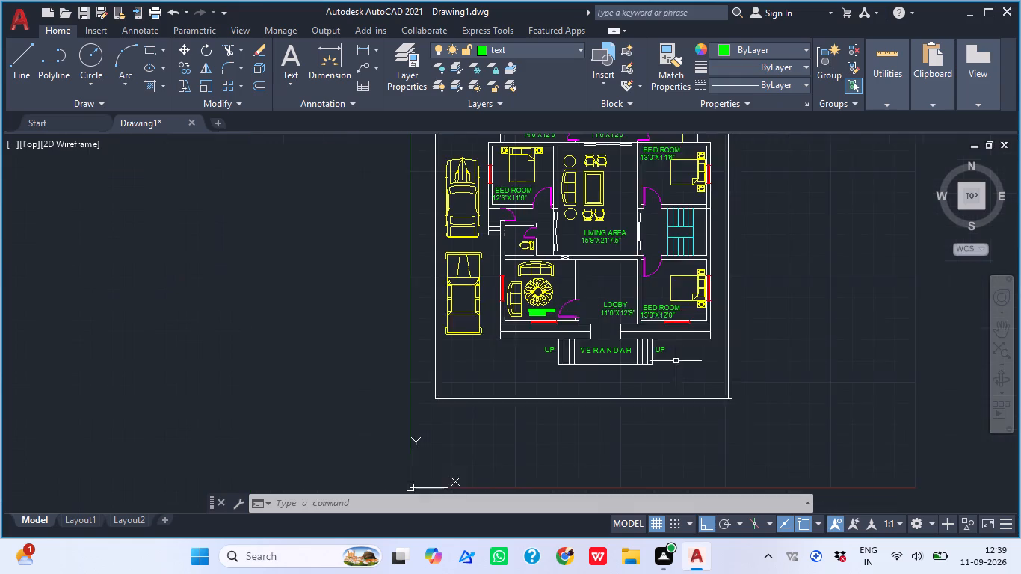
middle_click_drag(675, 363, 624, 404)
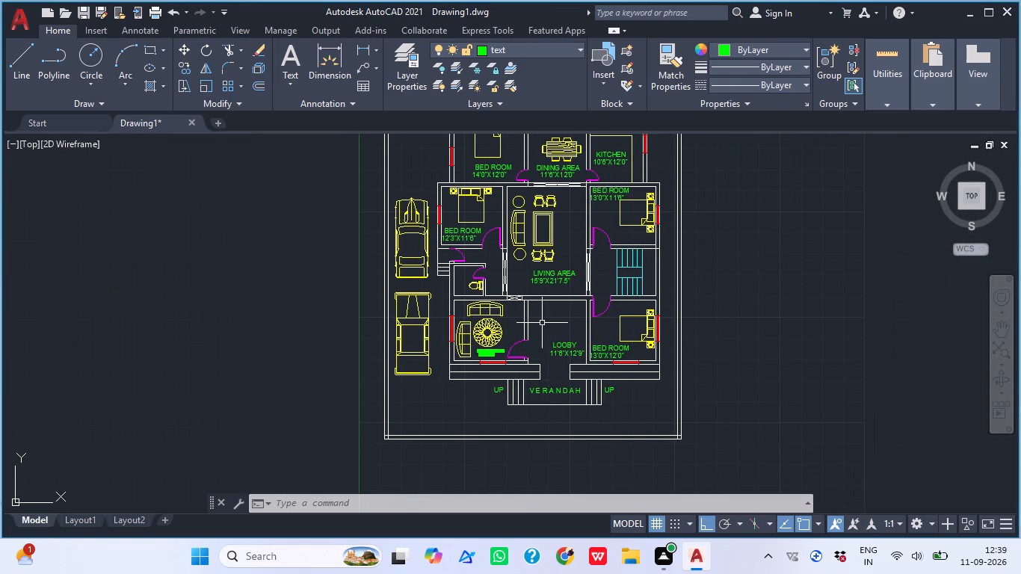
scroll(542, 322, "down", 2)
scroll(549, 301, "up", 1)
middle_click_drag(565, 182, 570, 222)
scroll(567, 236, "up", 2)
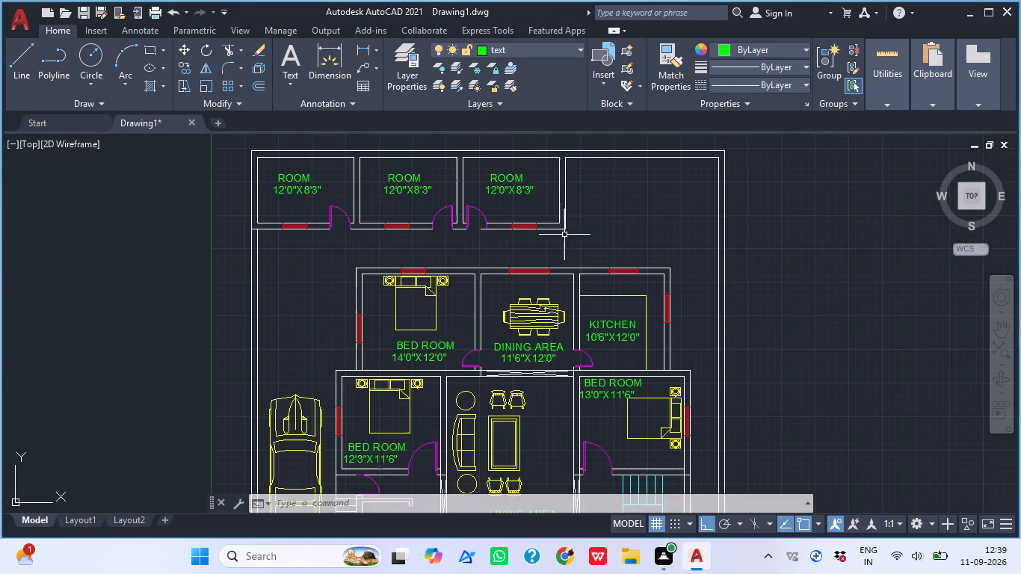
middle_click_drag(576, 199, 540, 224)
scroll(484, 272, "down", 1)
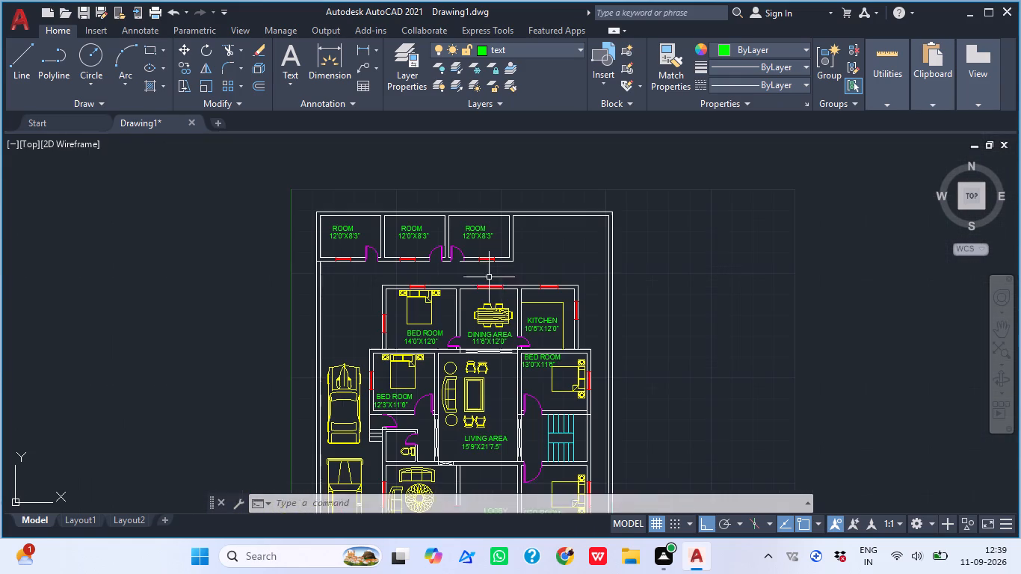
middle_click_drag(479, 573, 479, 434)
middle_click_drag(439, 337, 399, 138)
scroll(482, 271, "down", 1)
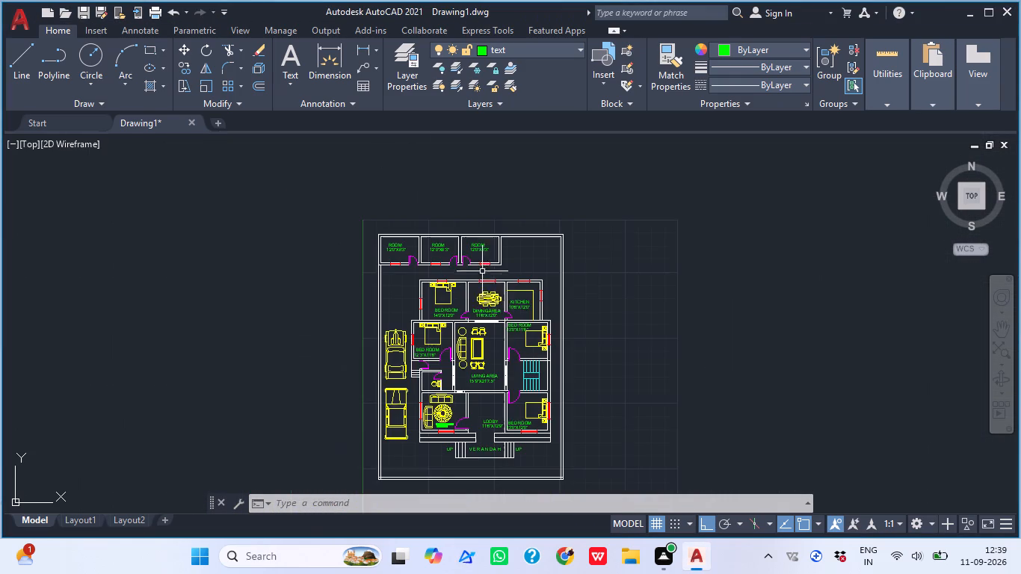
middle_click_drag(494, 309, 478, 244)
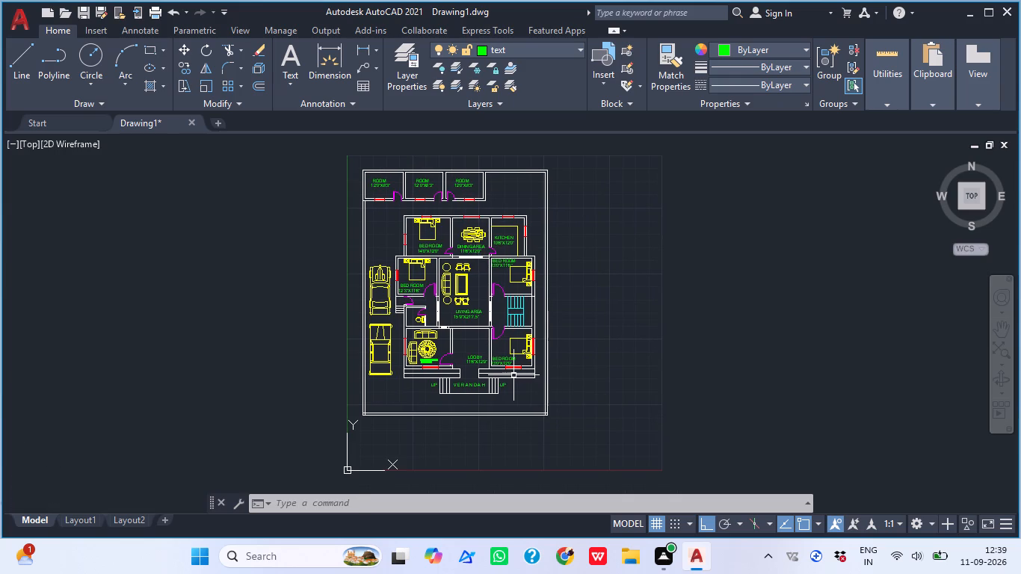
scroll(411, 360, "up", 1)
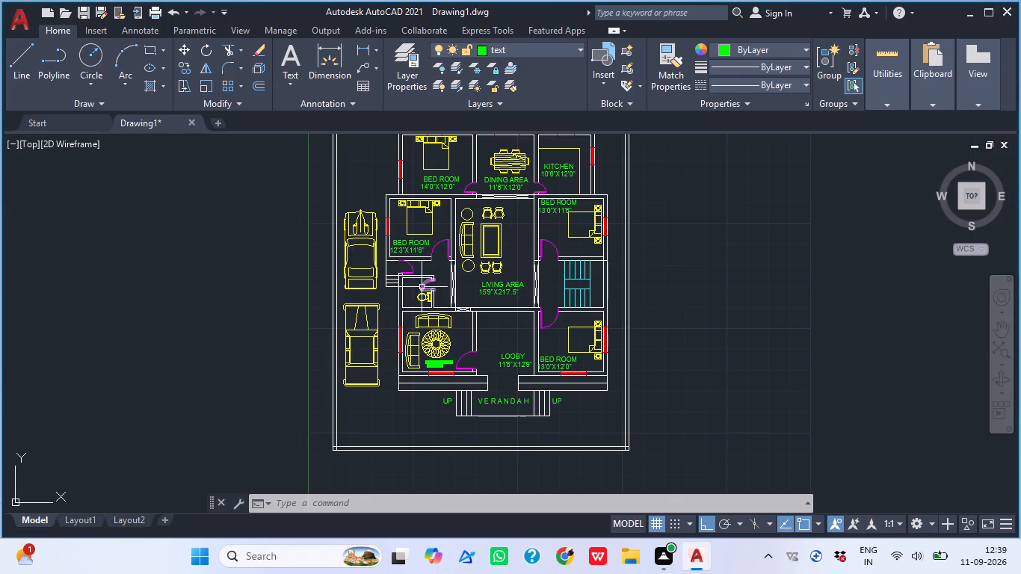
scroll(422, 287, "up", 2)
scroll(507, 303, "down", 3)
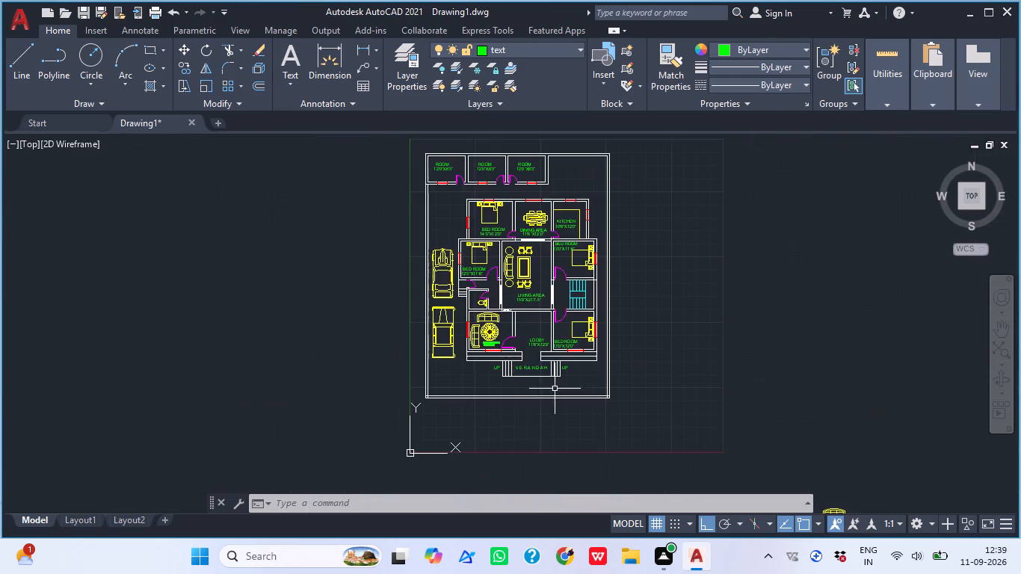
Copy the eastern UP label into the small toilet room north of the drawing room, with Ortho off.
scroll(553, 378, "up", 5)
left_click(562, 433)
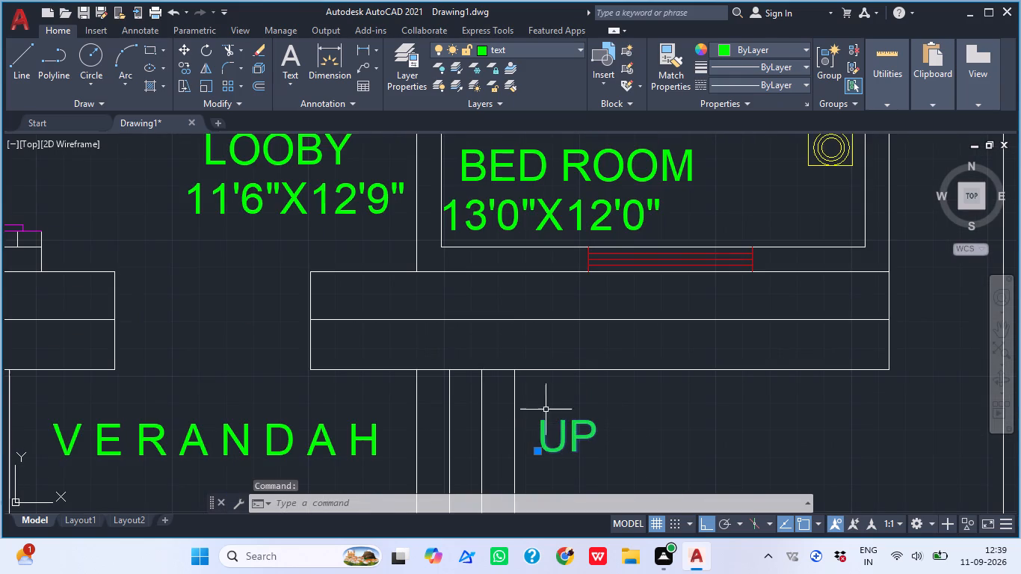
key("c")
key("o")
key("space")
left_click(559, 426)
scroll(593, 454, "down", 2)
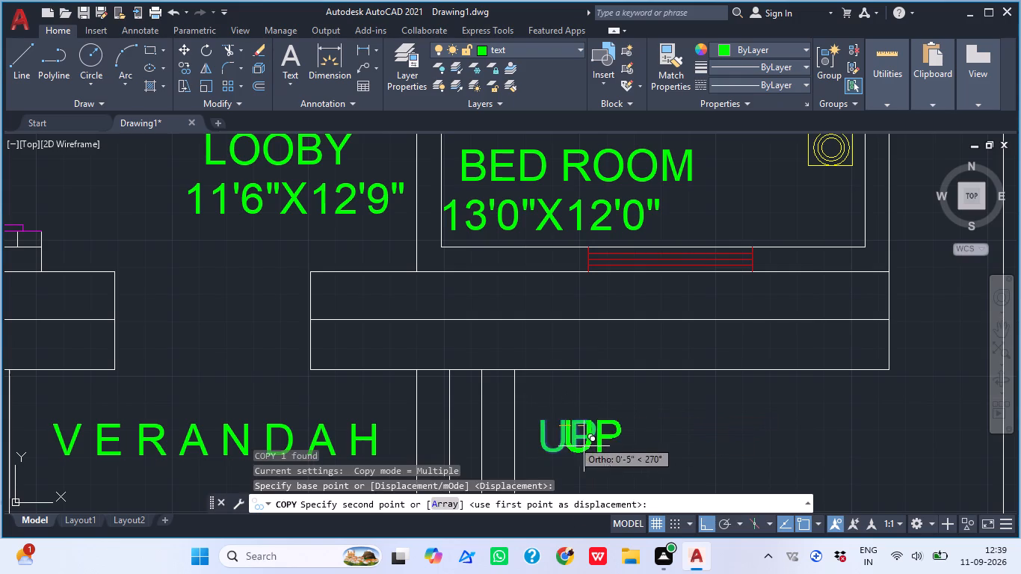
scroll(606, 462, "down", 1)
scroll(206, 359, "down", 1)
middle_click_drag(234, 372, 592, 472)
scroll(428, 291, "down", 3)
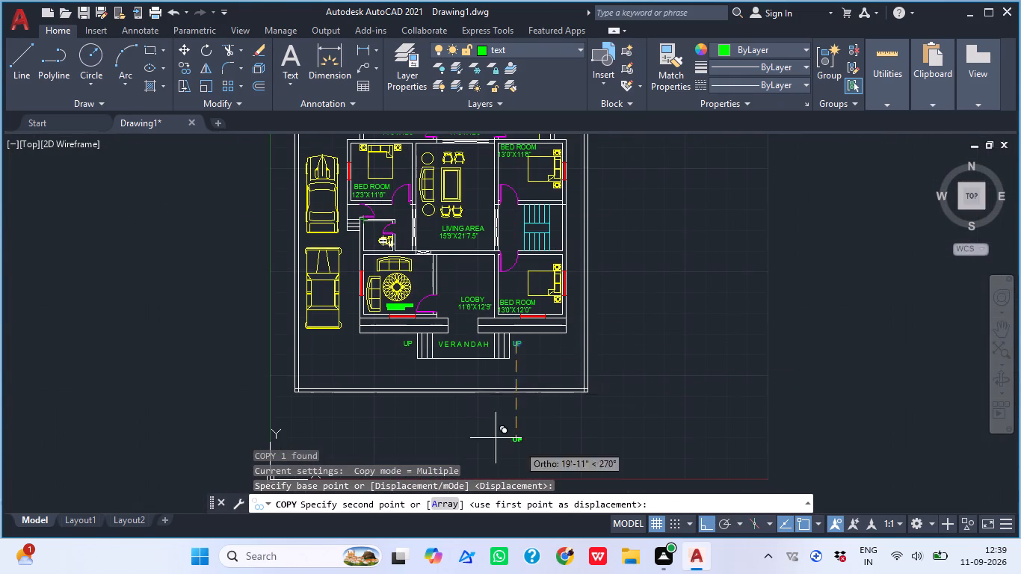
left_click(702, 522)
scroll(370, 211, "up", 1)
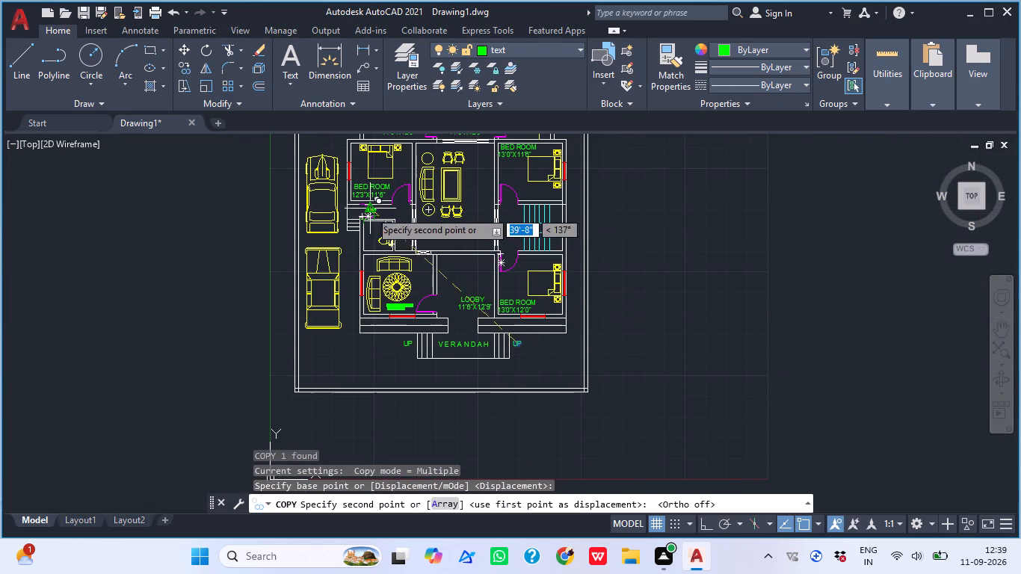
scroll(370, 211, "up", 1)
scroll(364, 284, "up", 3)
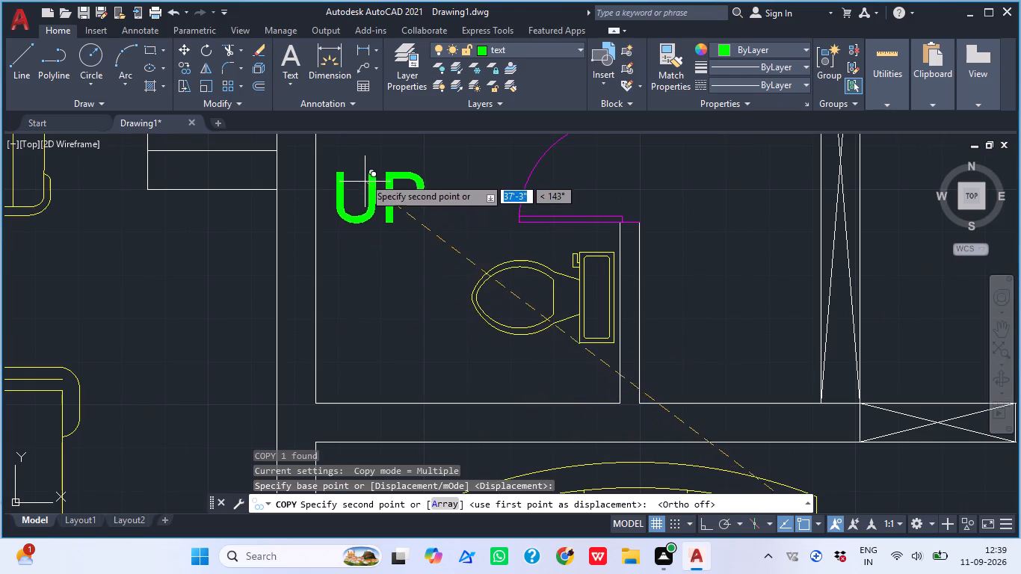
left_click(362, 174)
key("Escape")
Change the copied UP label in the toilet room to read TOILET.
double_click(408, 190)
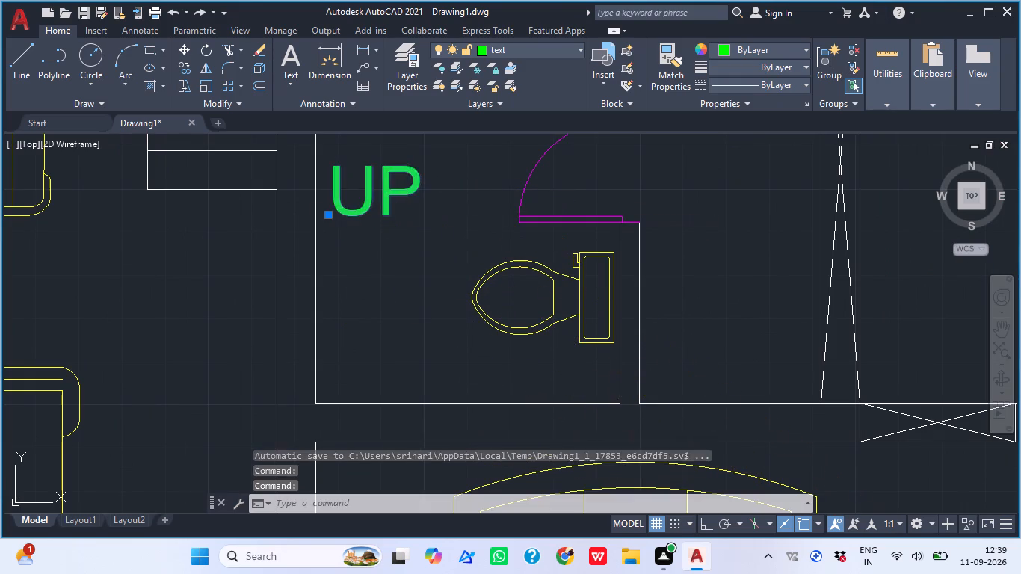
type("TOILET")
key("space")
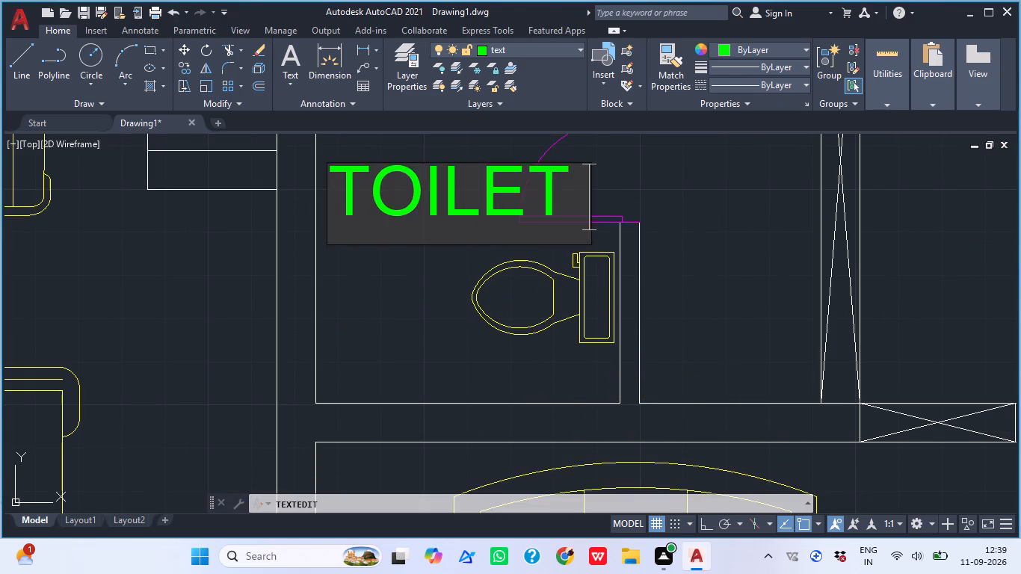
key("BackSpace")
key("Return")
key("Escape")
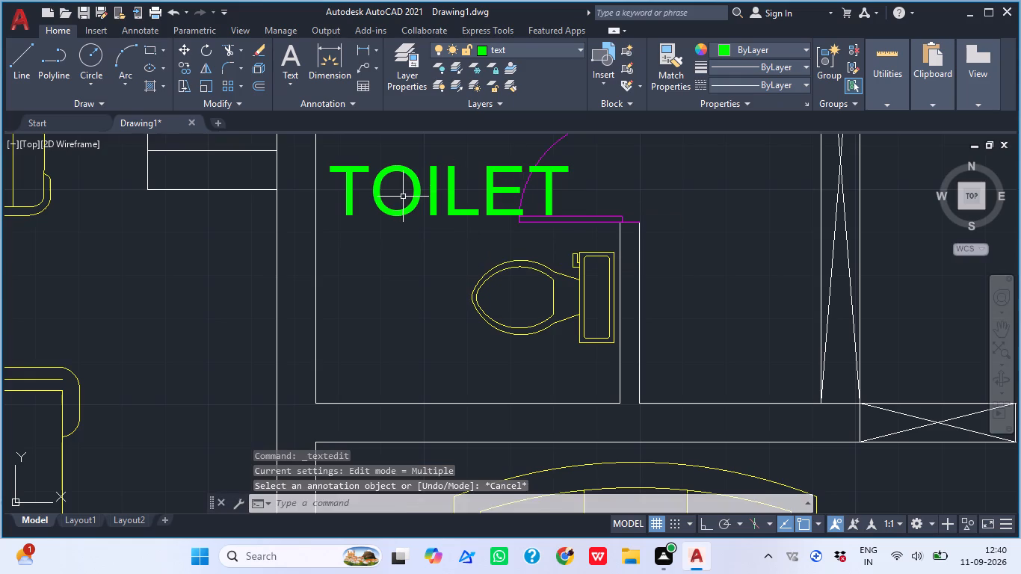
Move the TOILET label up into the north-west corner of the toilet room, clear of the door leaf.
left_click(401, 199)
left_click(392, 192)
left_click(380, 172)
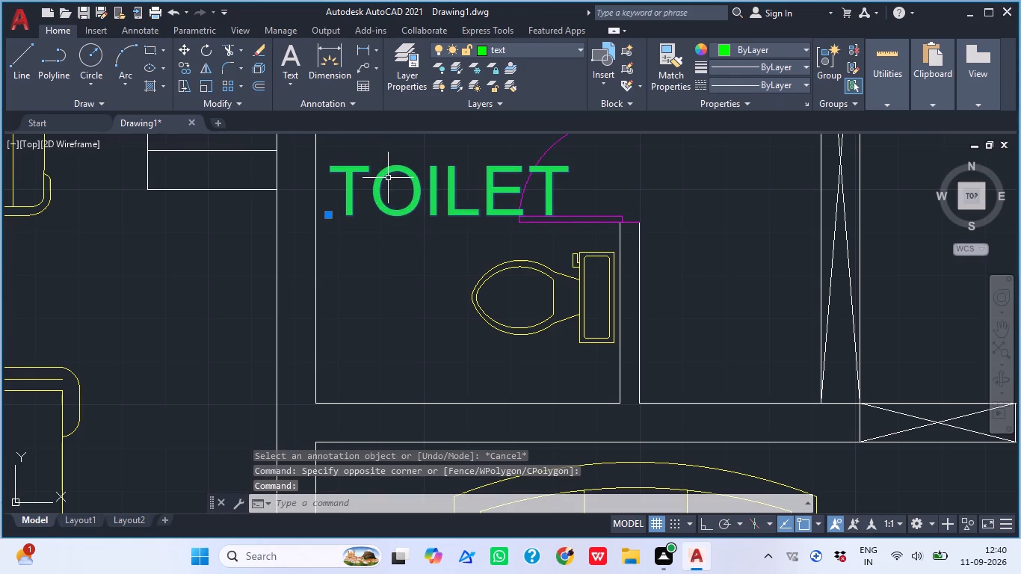
type("M")
key("space")
left_click(395, 181)
scroll(389, 170, "down", 3)
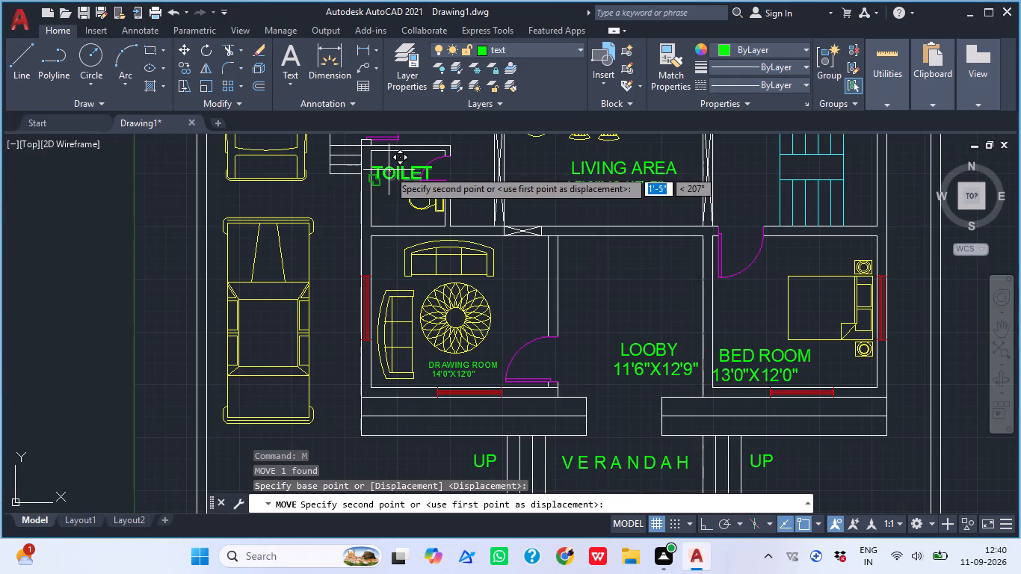
scroll(392, 158, "up", 3)
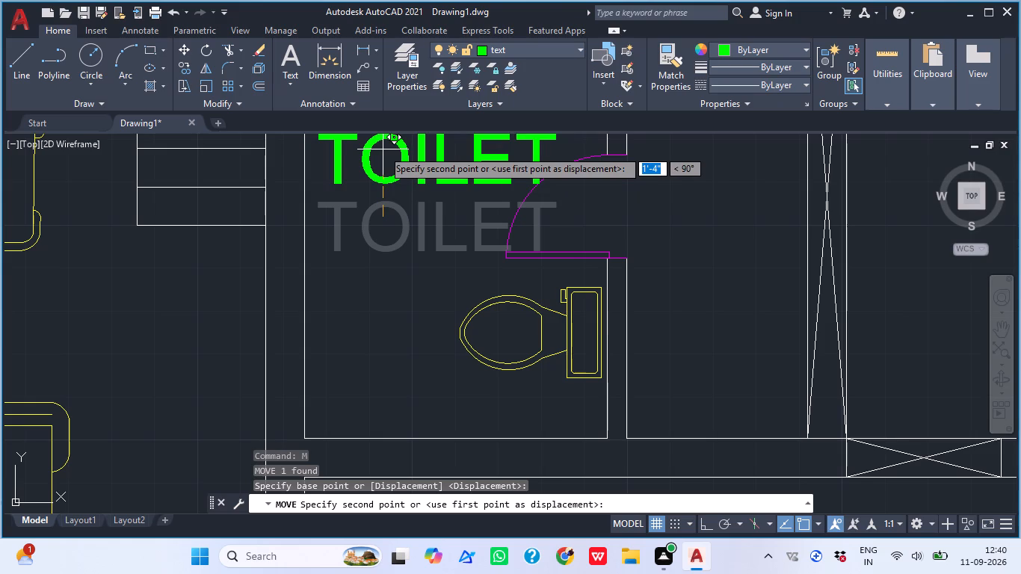
middle_click_drag(386, 171, 383, 255)
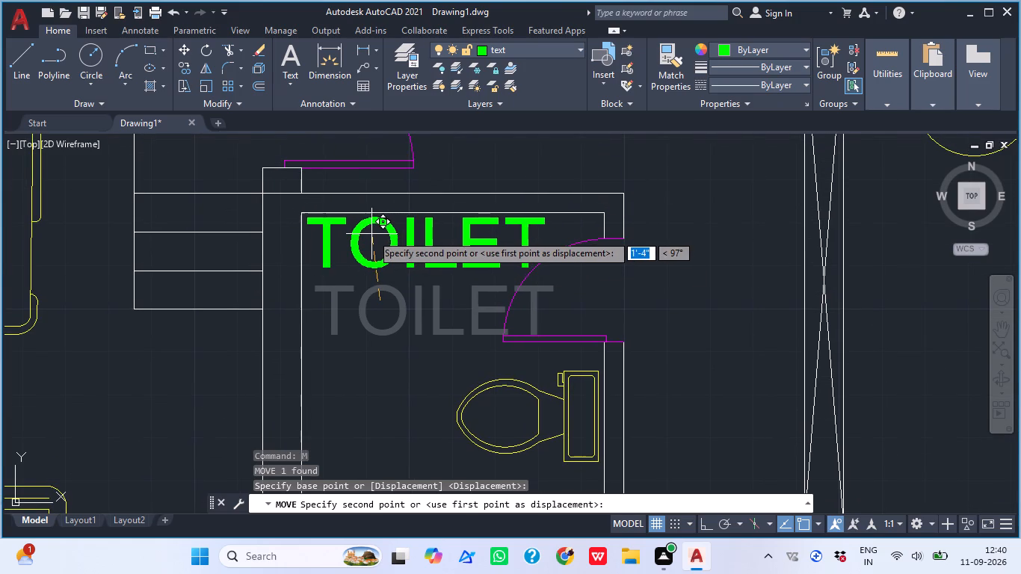
left_click(369, 233)
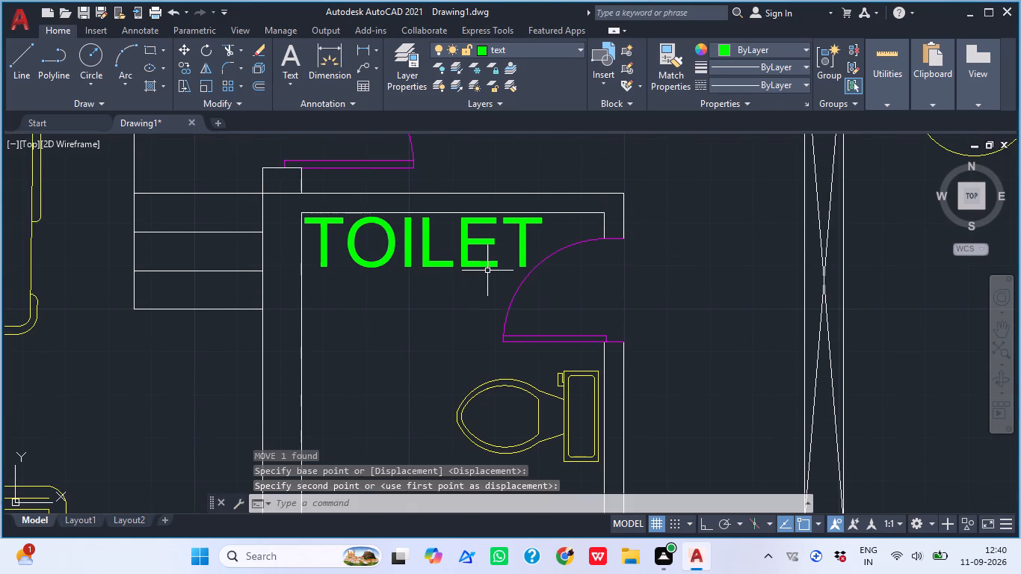
key("Escape")
Copy the TOILET label to a second line directly below the original in the toilet room.
left_click(449, 250)
left_click(368, 247)
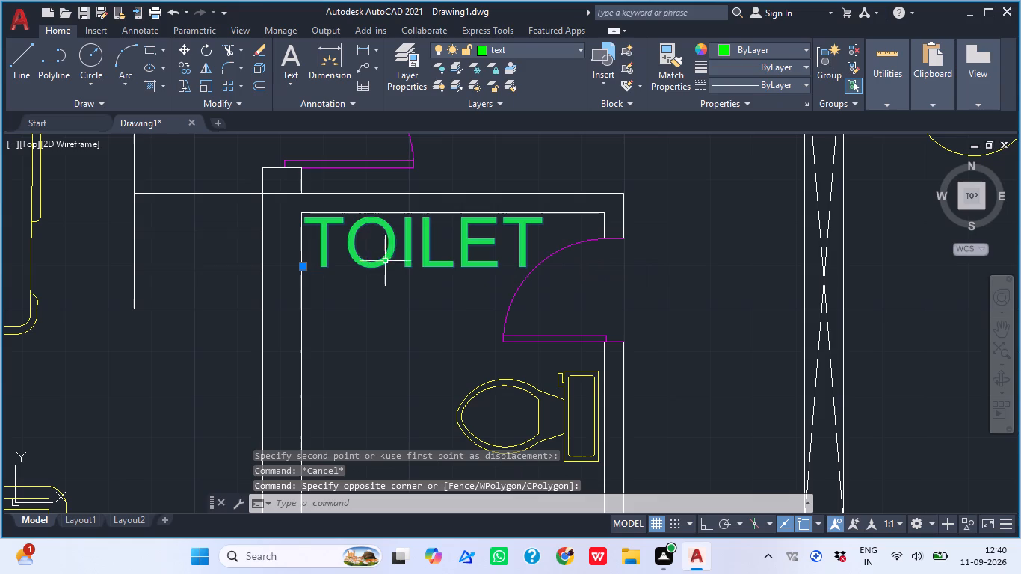
key("m")
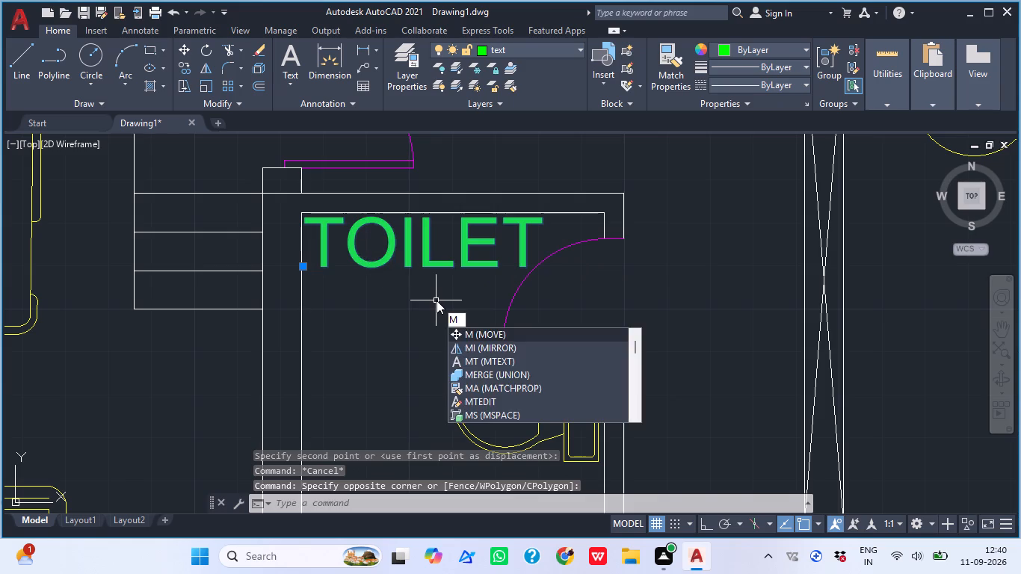
key("BackSpace")
key("c")
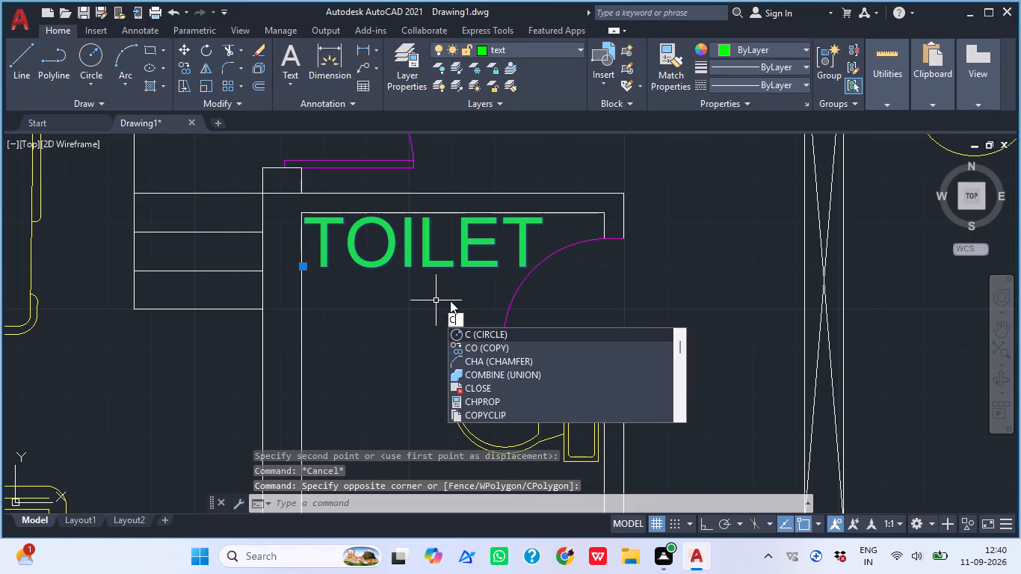
key("o")
key("space")
left_click(422, 253)
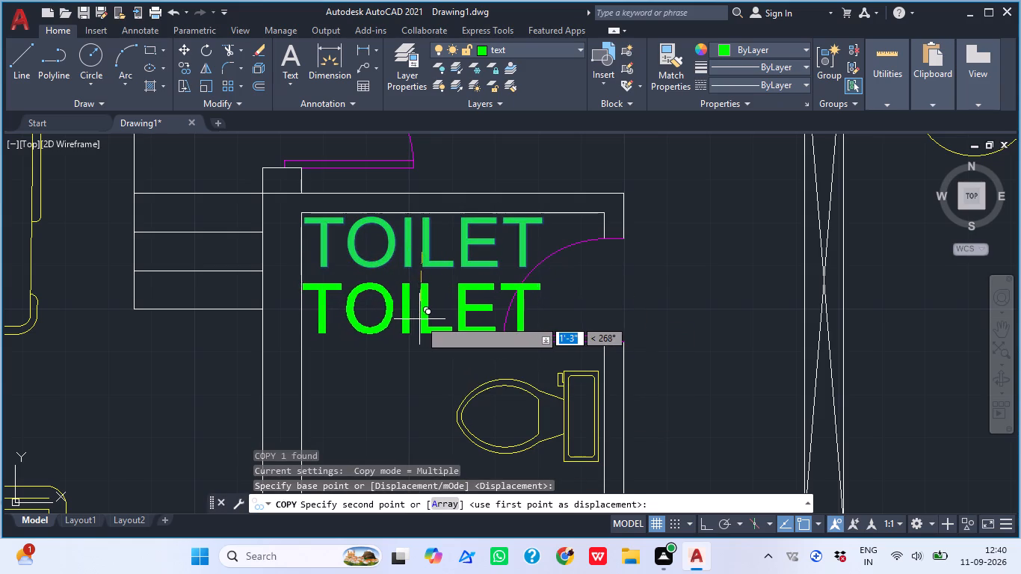
left_click(422, 319)
key("Escape")
Scale the lower TOILET copy down freehand to about two thirds of the upper label's size.
left_click(406, 305)
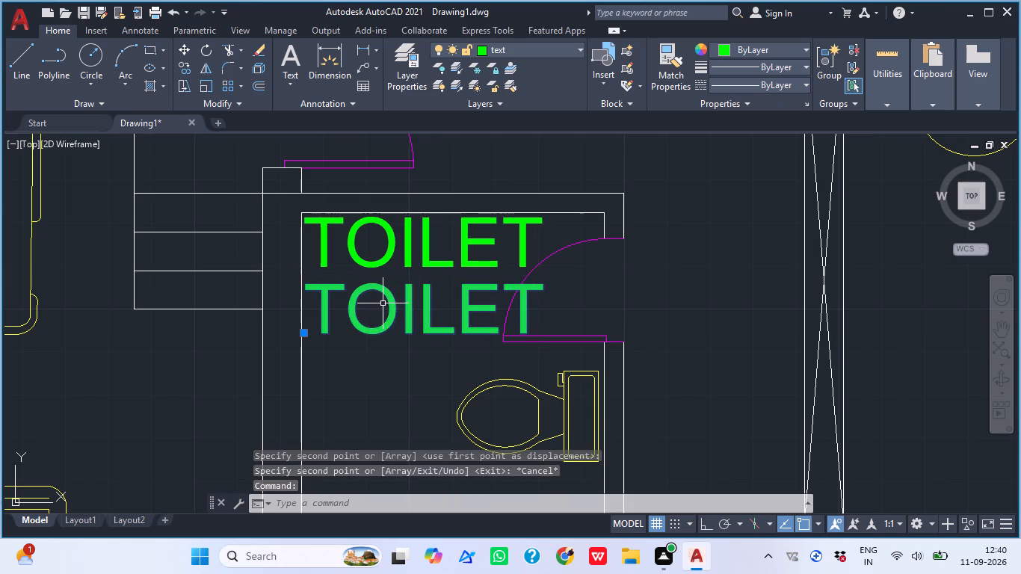
key("s")
key("c")
key("space")
left_click(389, 313)
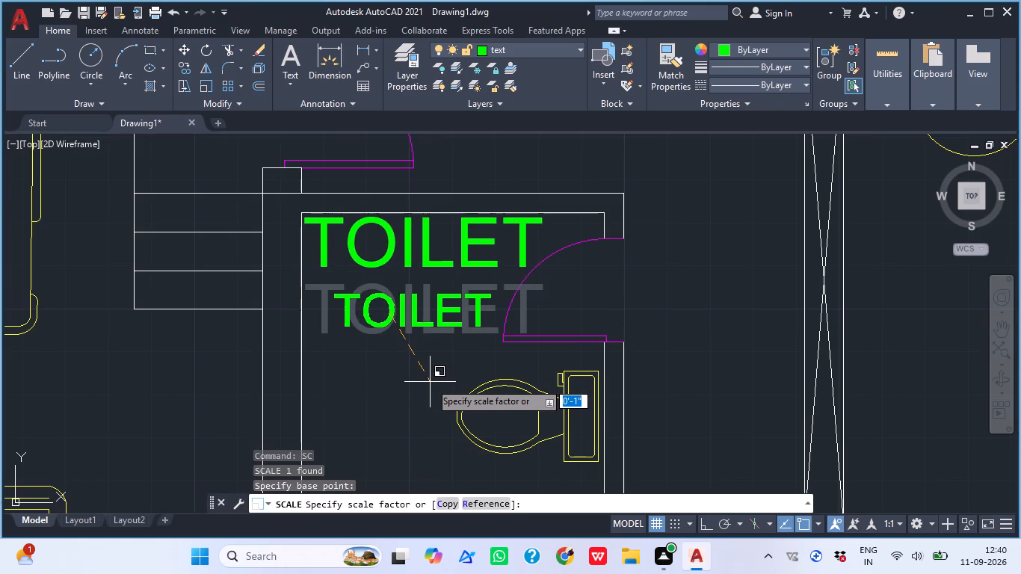
left_click(430, 382)
Change the smaller lower TOILET text to read the room size 5'6"X6'4.5".
double_click(395, 311)
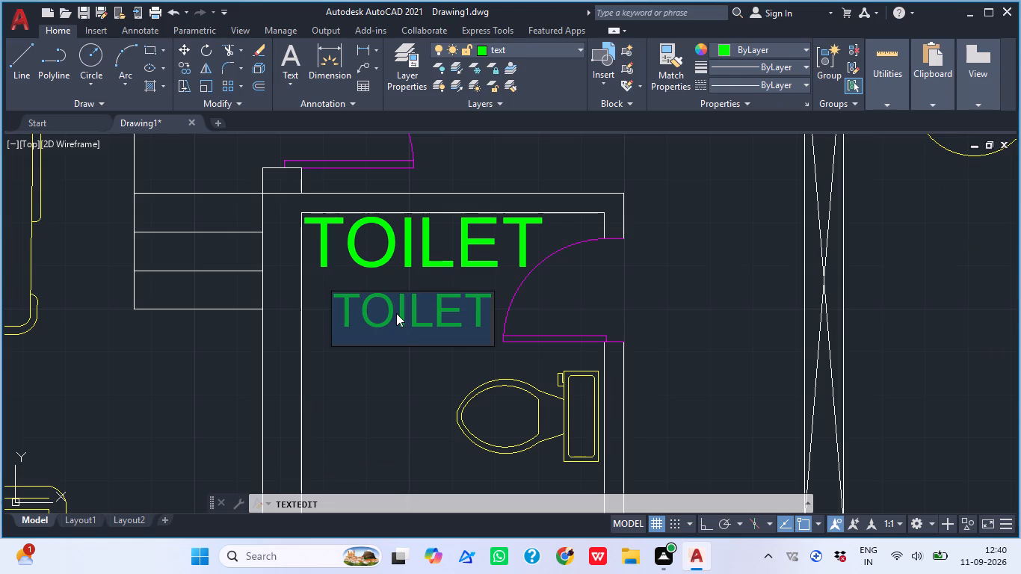
type("5'6\"X")
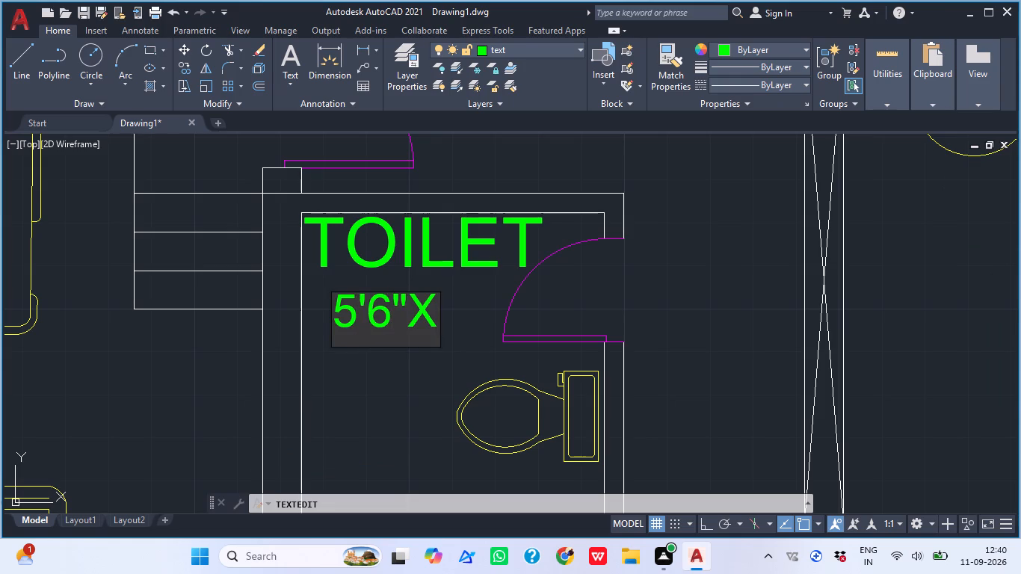
key("6")
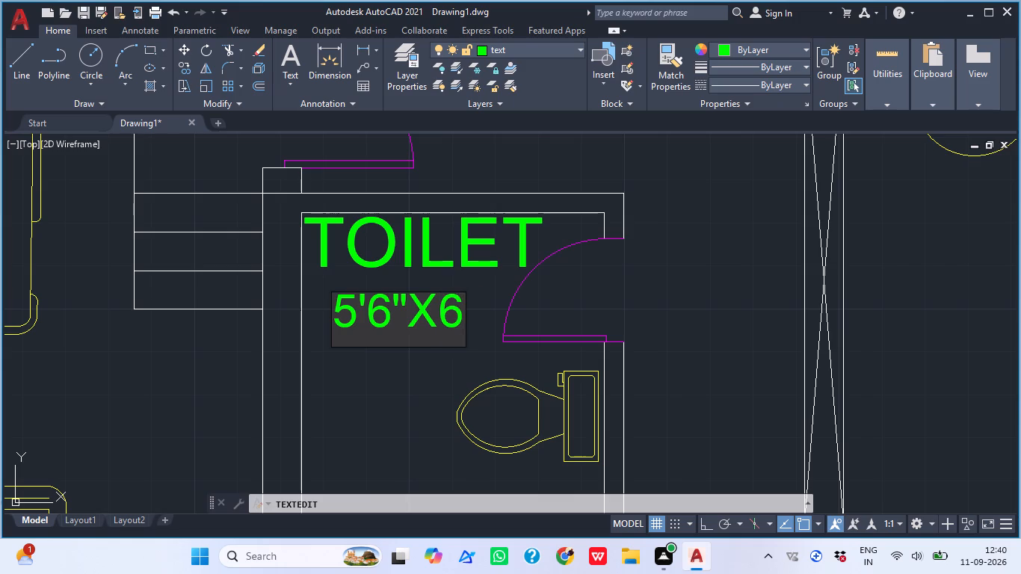
key("shift+quotedbl")
key("BackSpace")
key("apostrophe")
type("4.5\"")
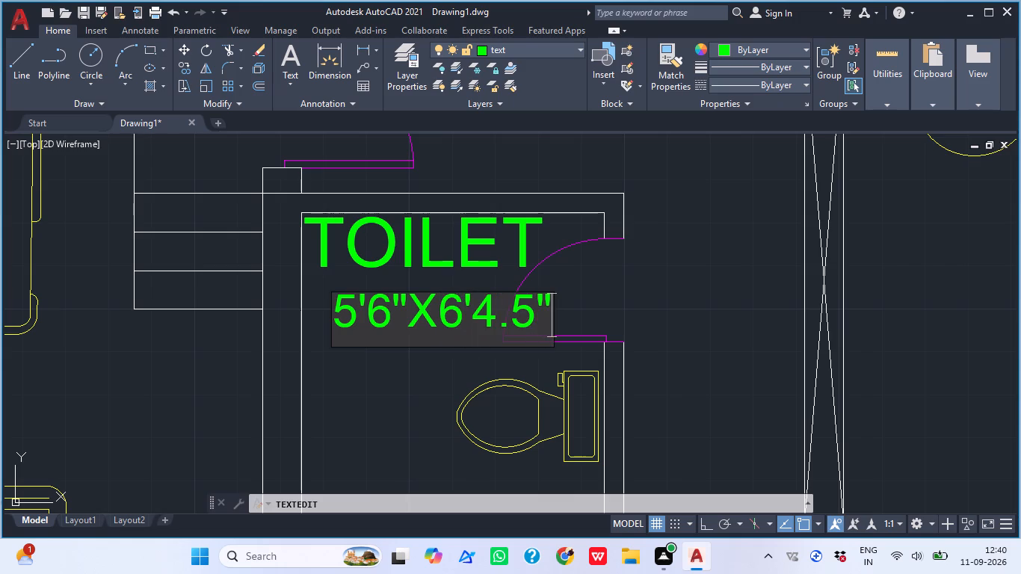
key("Return")
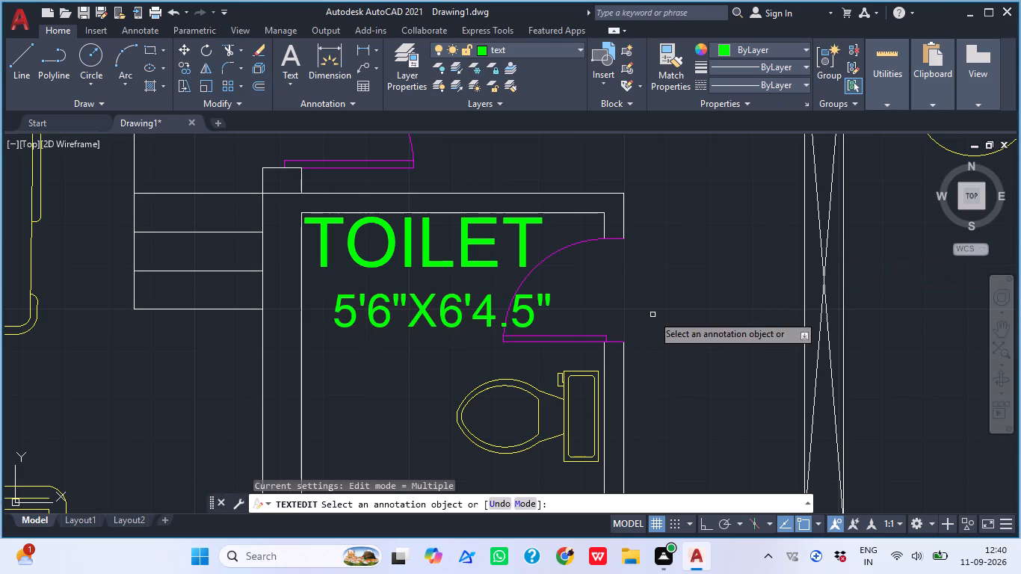
key("Escape")
Move the 5'6"X6'4.5" size text about 6" west so it lines up beneath the start of TOILET.
scroll(653, 315, "down", 1)
middle_click(653, 315)
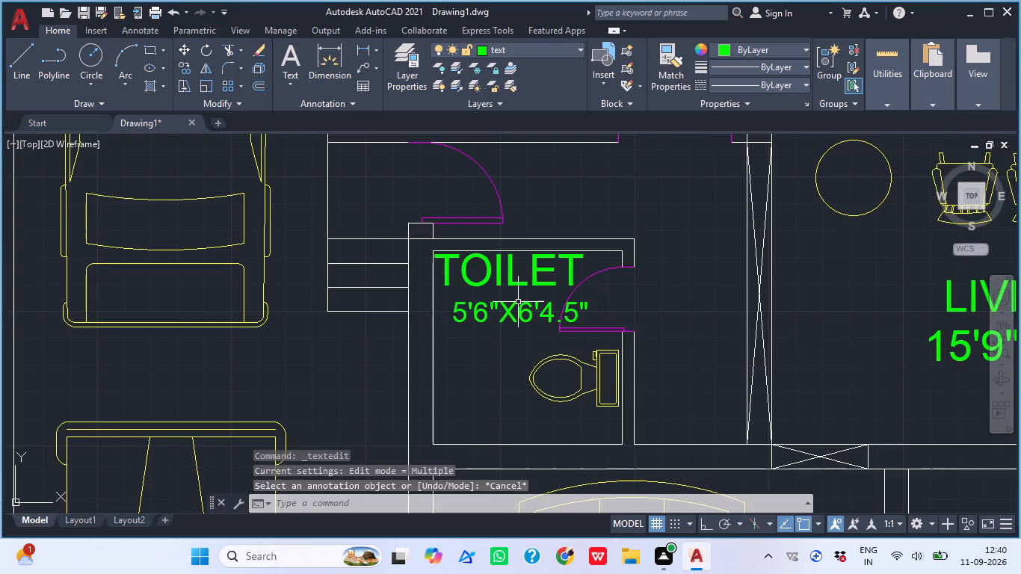
left_click(516, 303)
type("M")
key("space")
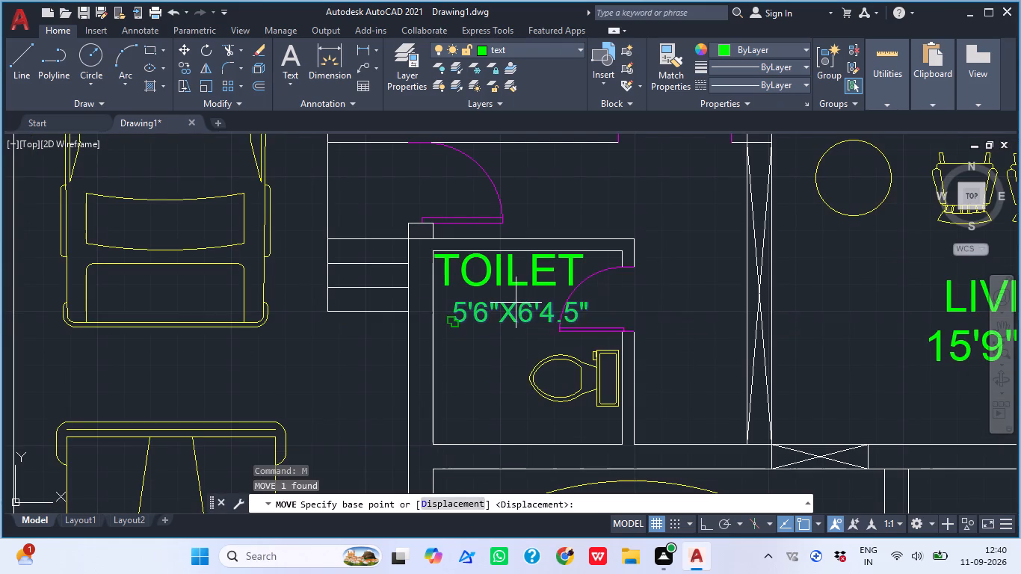
left_click(516, 309)
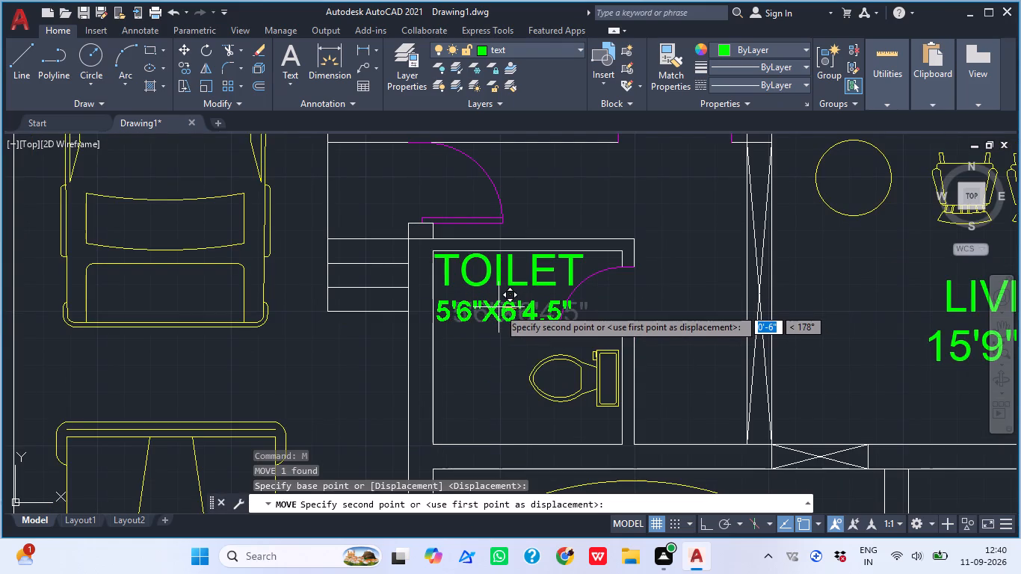
scroll(499, 308, "up", 2)
left_click(493, 310)
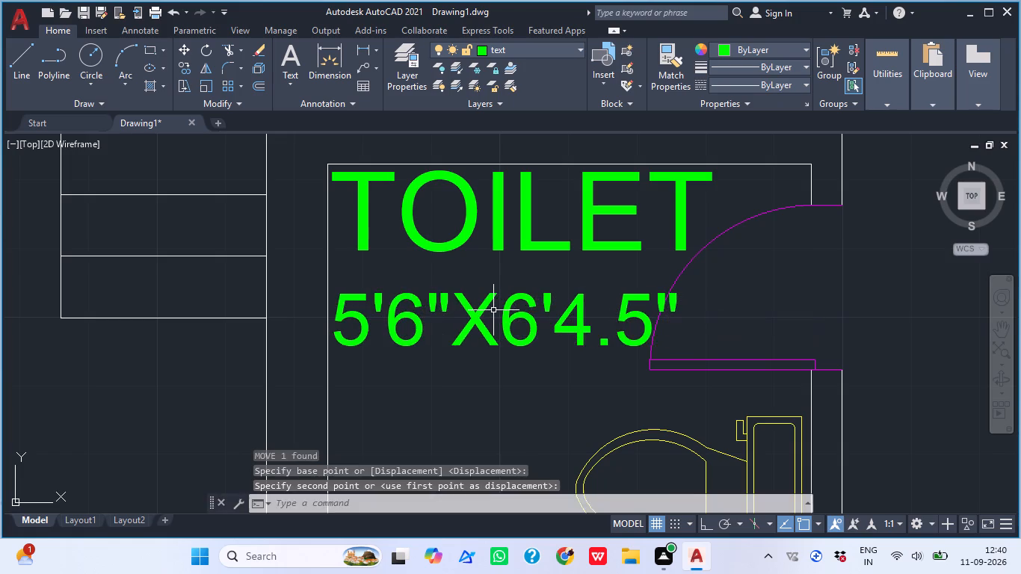
Look over the floor plan from the toilet through the living area and internal staircase for remaining unlabelled parts.
scroll(493, 310, "down", 2)
scroll(601, 321, "down", 1)
middle_click_drag(601, 321, 551, 314)
scroll(513, 312, "down", 1)
middle_click_drag(650, 339, 565, 294)
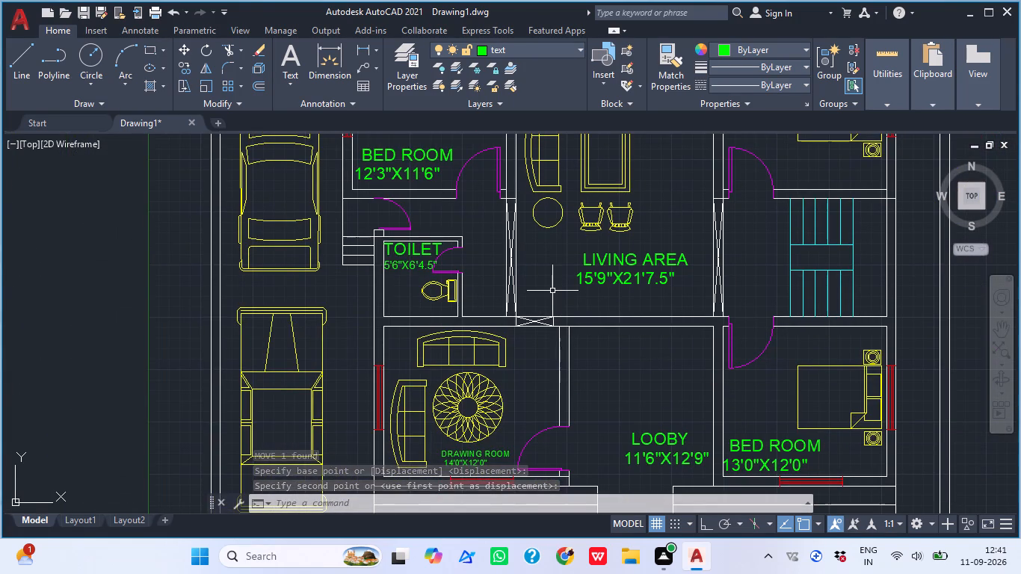
middle_click_drag(564, 335, 216, 450)
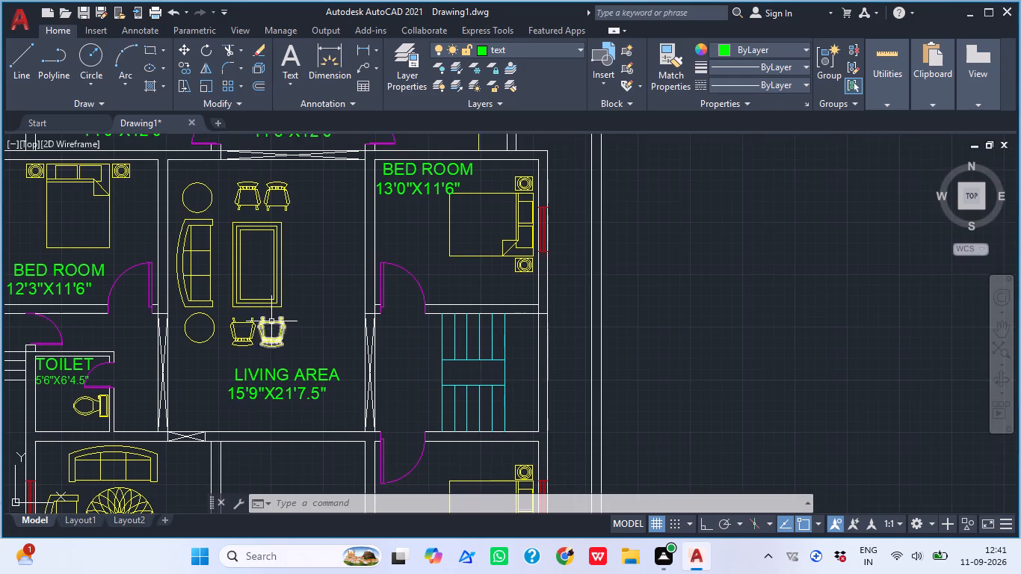
middle_click_drag(275, 318, 283, 305)
scroll(356, 93, "down", 1)
scroll(386, 258, "down", 2)
scroll(413, 461, "up", 1)
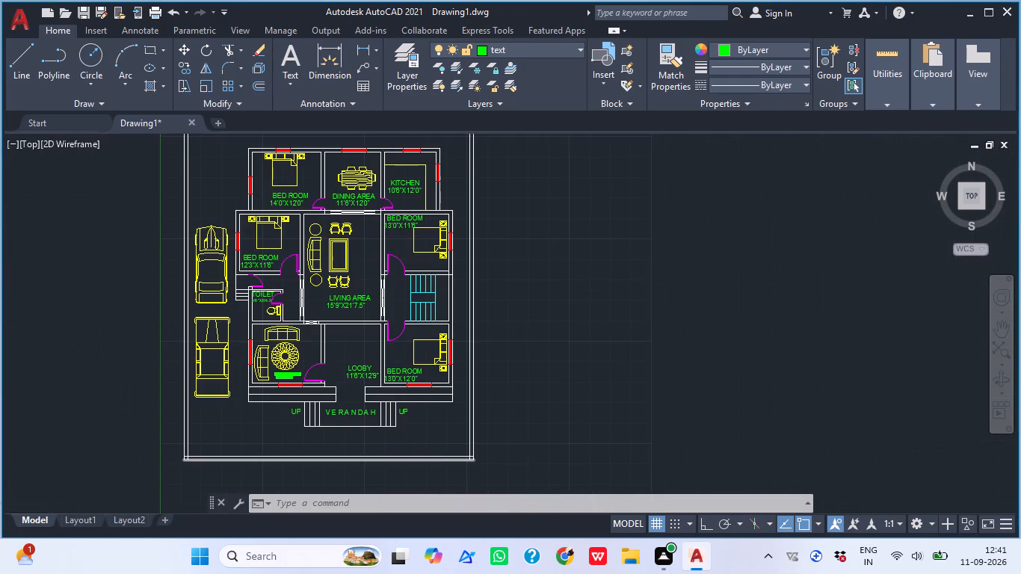
Copy the verandah's eastern UP label to two spots west of the internal staircase, one beside each flight.
scroll(413, 460, "up", 2)
left_click(354, 273)
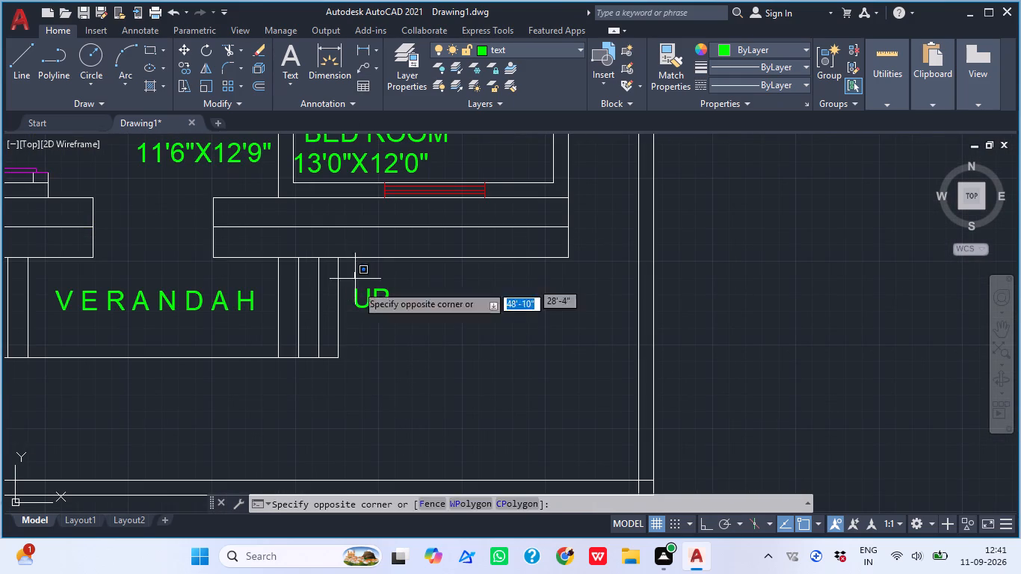
left_click(400, 327)
key("c")
key("o")
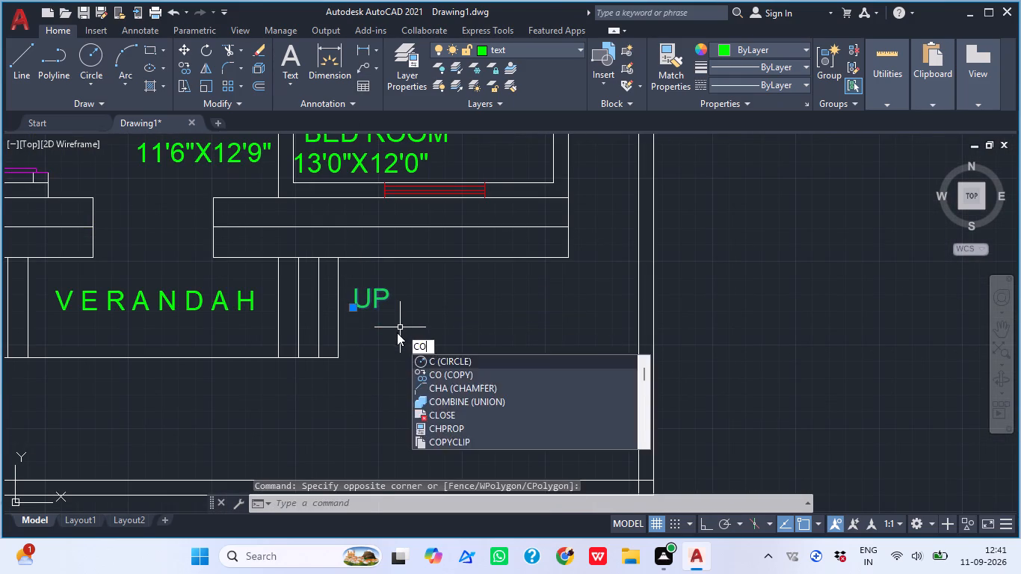
key("space")
left_click(371, 297)
scroll(377, 329, "down", 4)
scroll(401, 250, "up", 3)
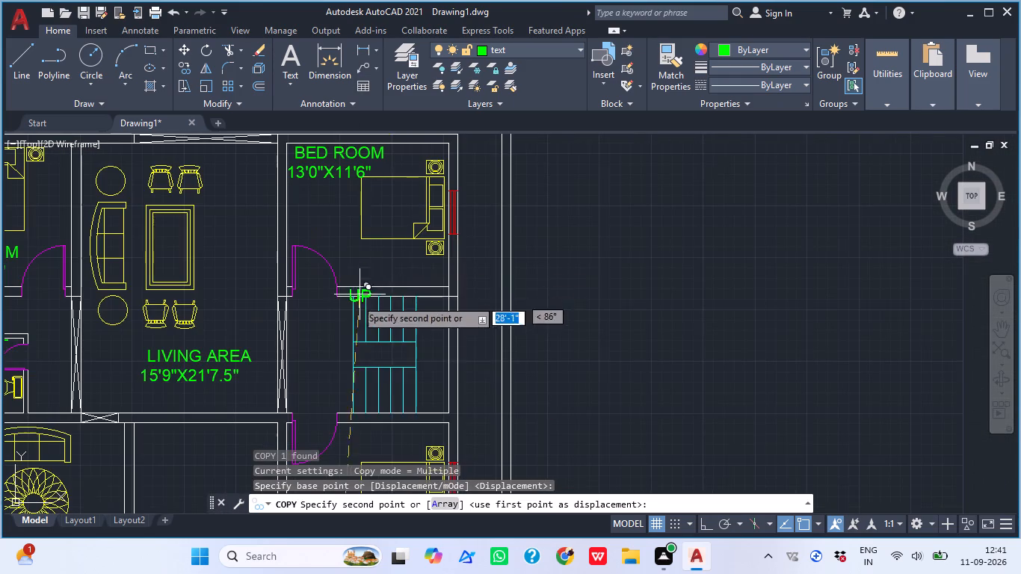
scroll(324, 390, "up", 1)
left_click(321, 388)
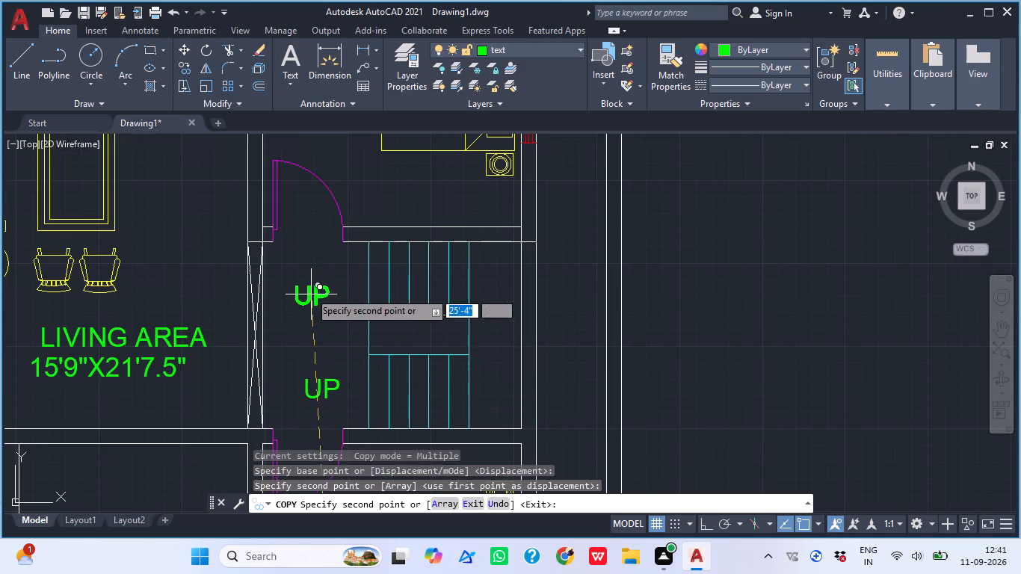
left_click(321, 287)
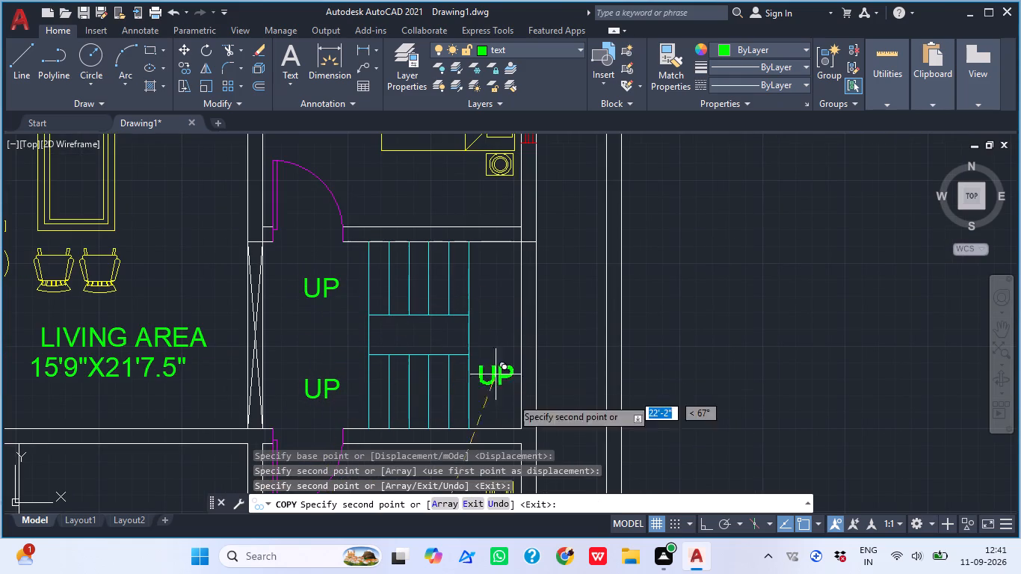
key("Escape")
Change the UP label beside the internal staircase's southern flight to read DN.
scroll(481, 457, "down", 2)
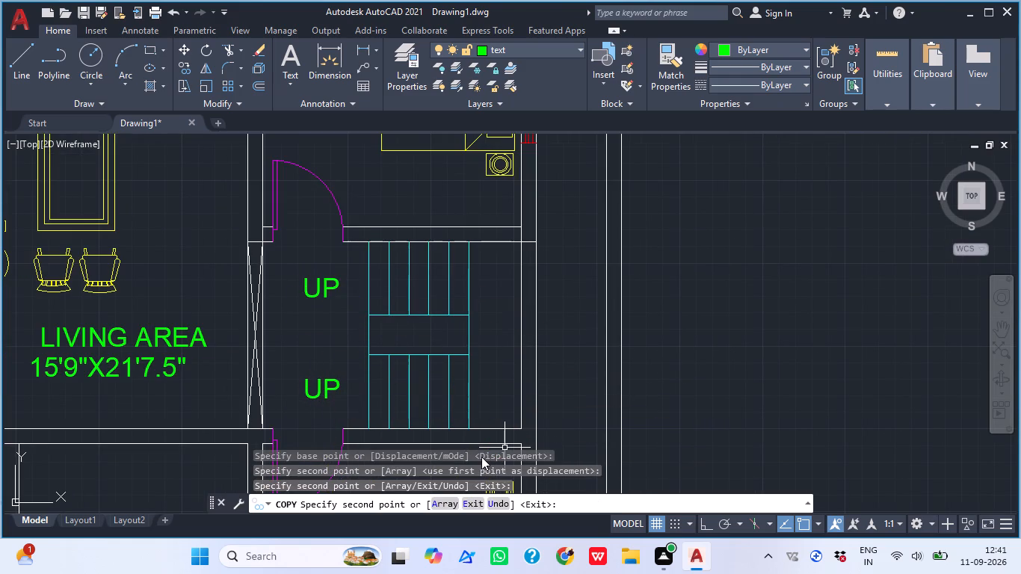
scroll(388, 397, "up", 2)
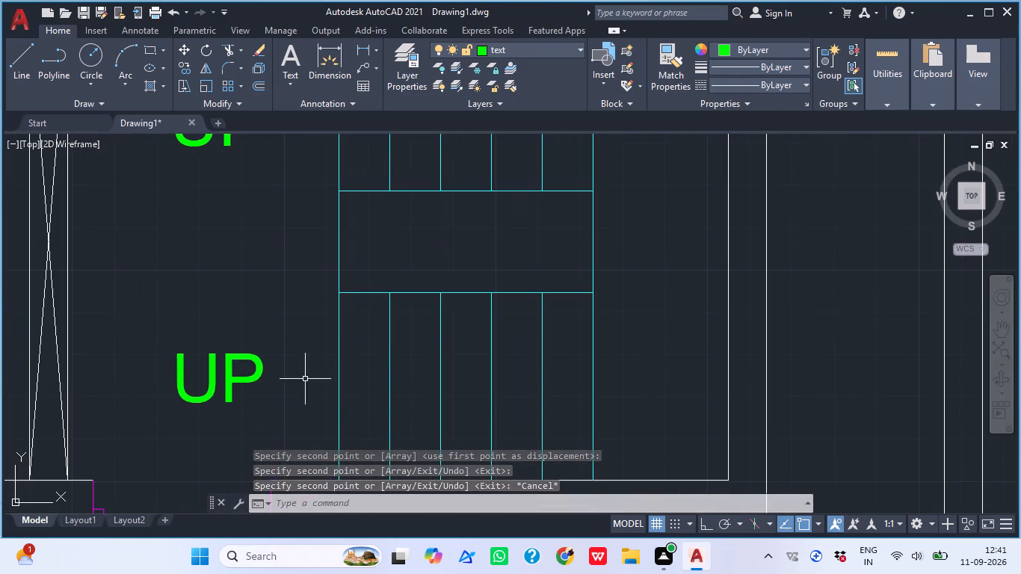
double_click(247, 381)
type("DN")
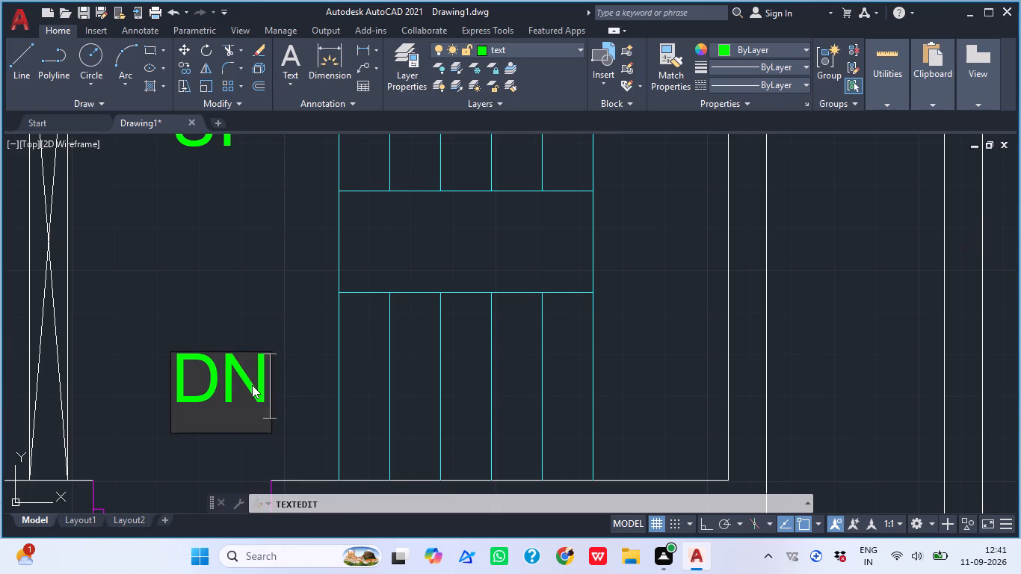
key("Return")
key("Escape")
Make the staircase layer current for drawing on the internal staircase.
scroll(438, 358, "down", 2)
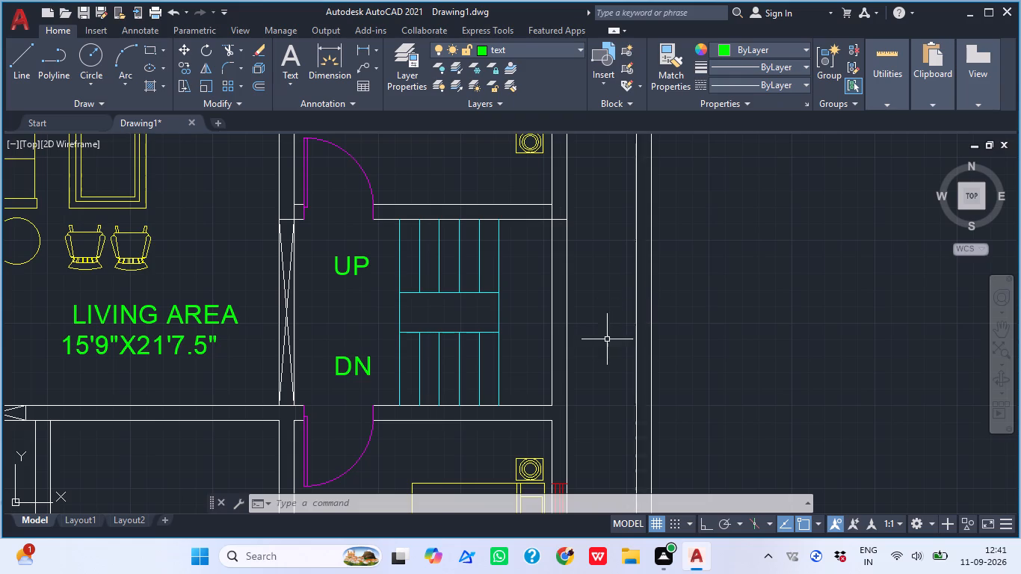
scroll(614, 332, "down", 2)
middle_click_drag(600, 329, 584, 404)
scroll(536, 410, "up", 3)
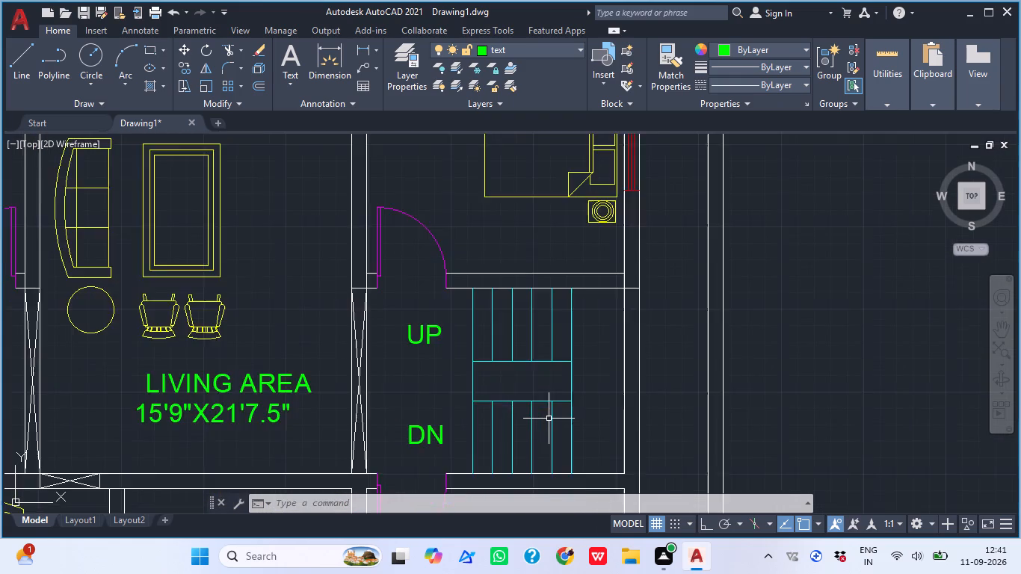
key("Escape")
left_click(539, 46)
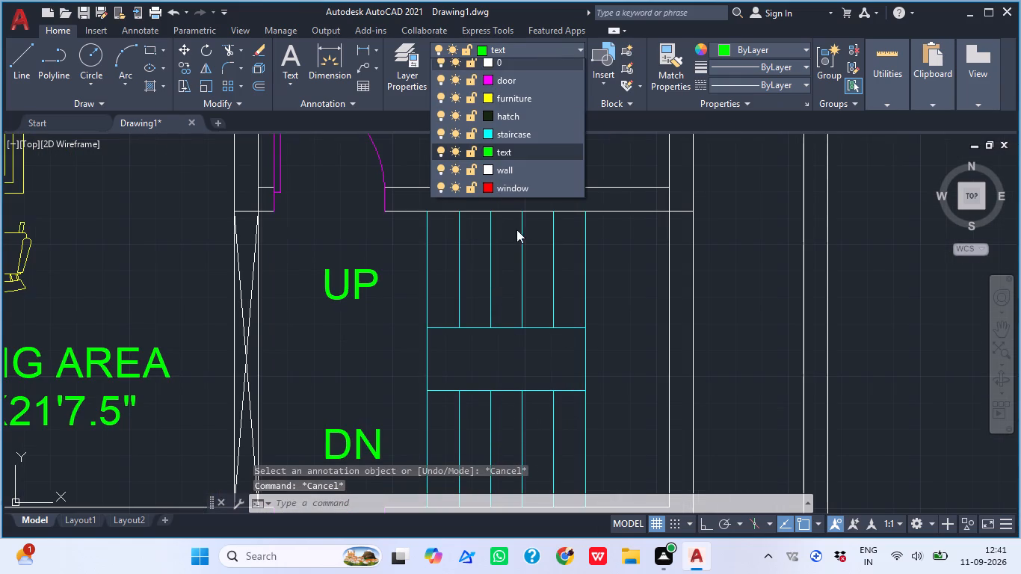
left_click(542, 142)
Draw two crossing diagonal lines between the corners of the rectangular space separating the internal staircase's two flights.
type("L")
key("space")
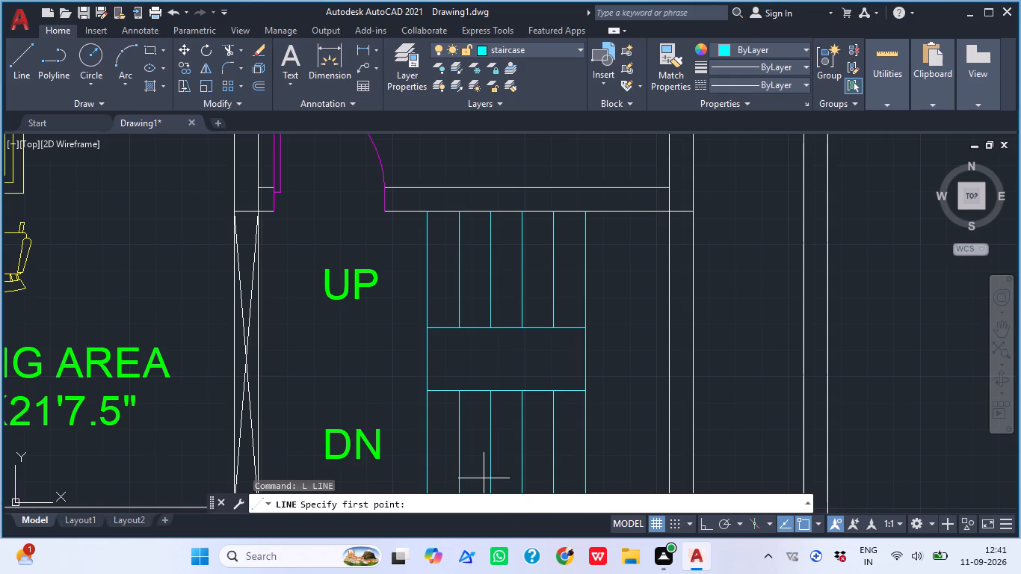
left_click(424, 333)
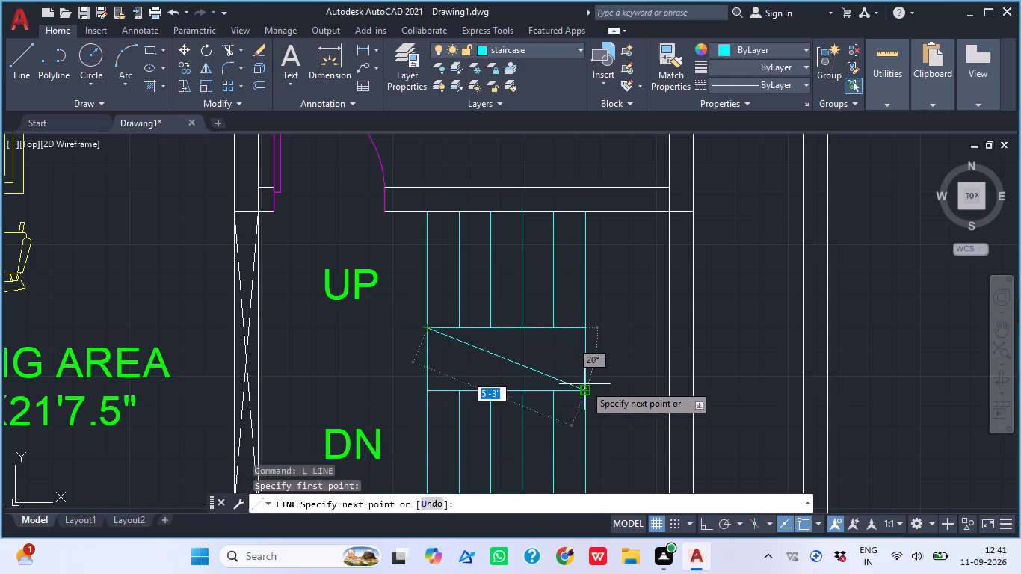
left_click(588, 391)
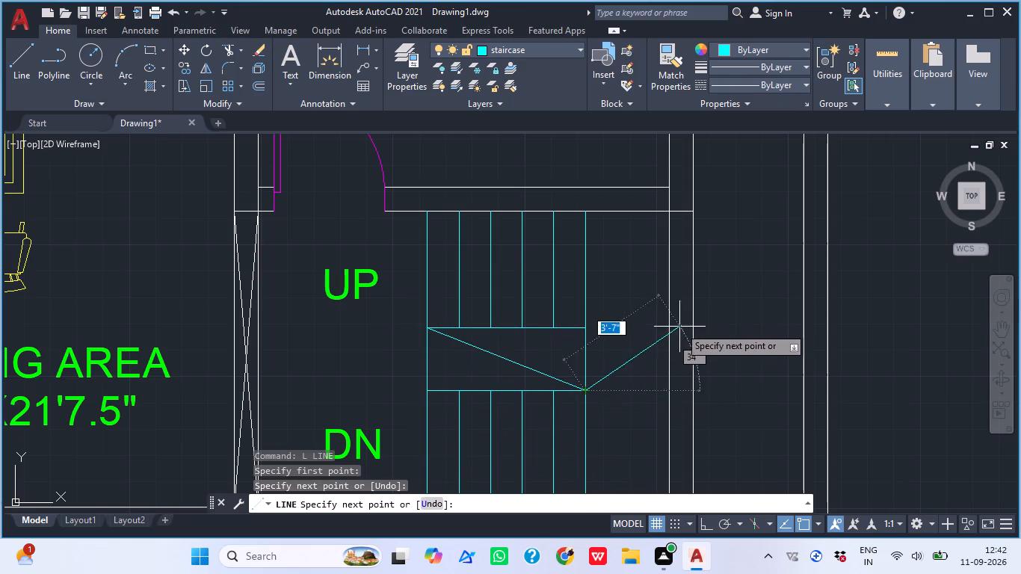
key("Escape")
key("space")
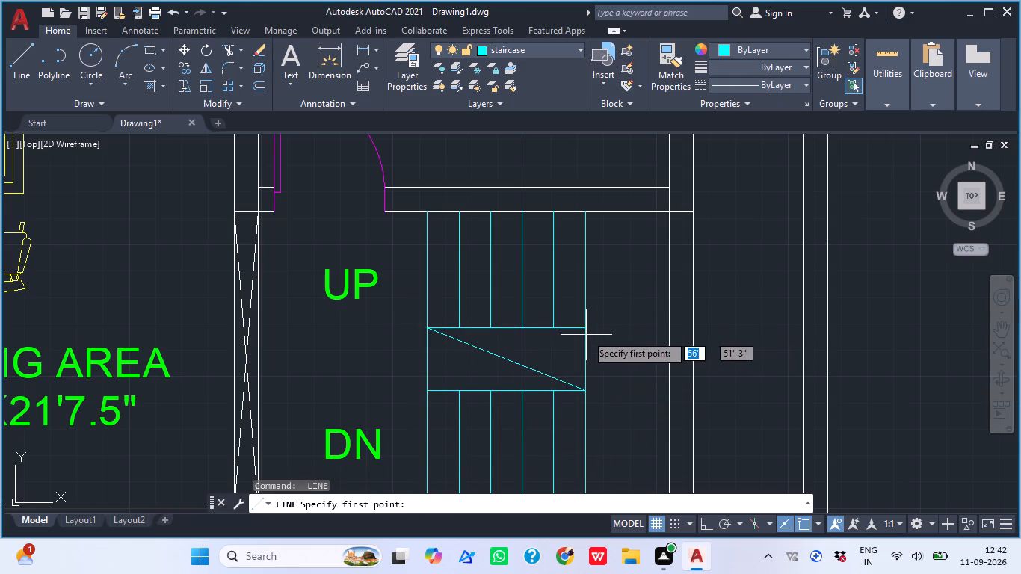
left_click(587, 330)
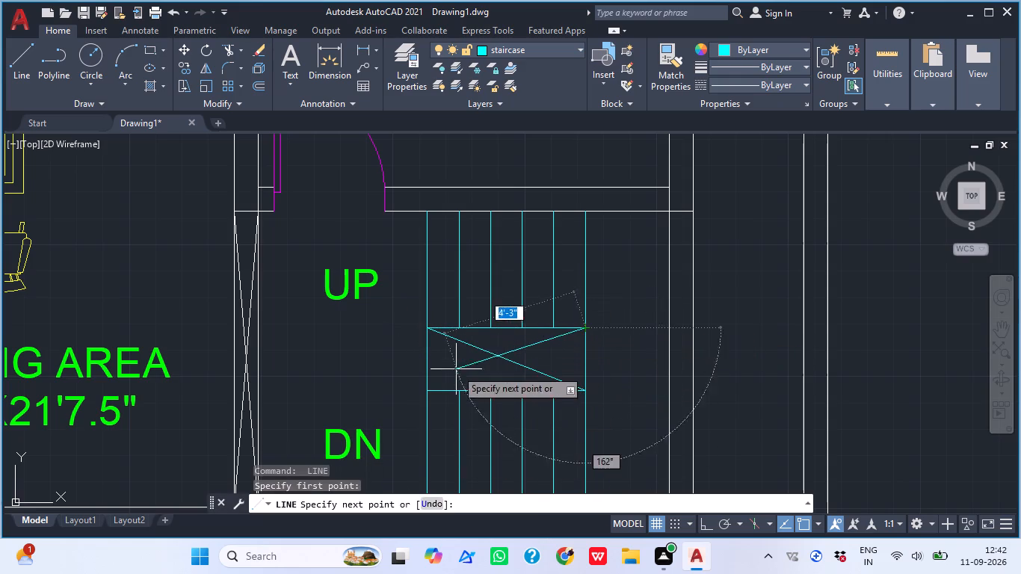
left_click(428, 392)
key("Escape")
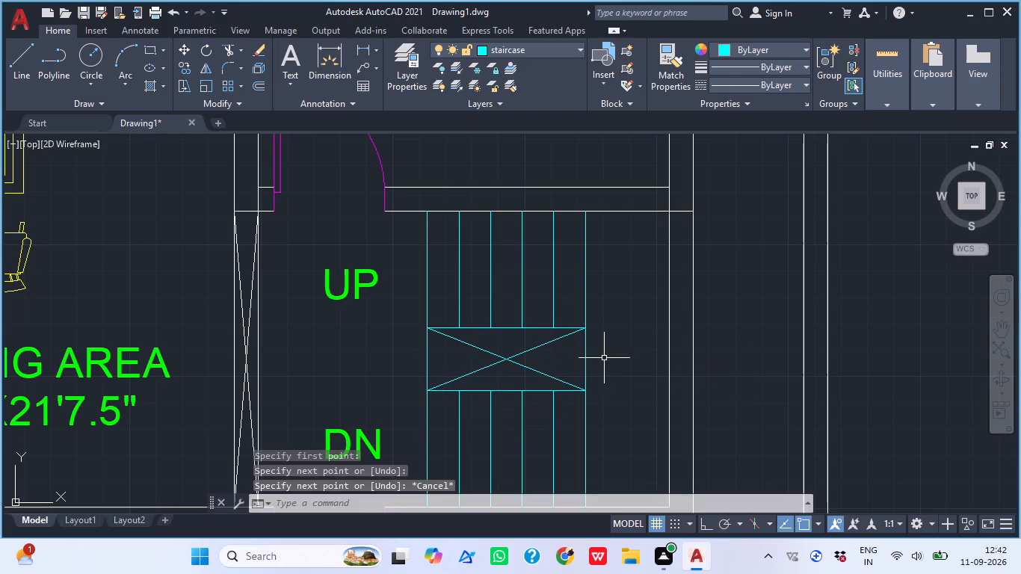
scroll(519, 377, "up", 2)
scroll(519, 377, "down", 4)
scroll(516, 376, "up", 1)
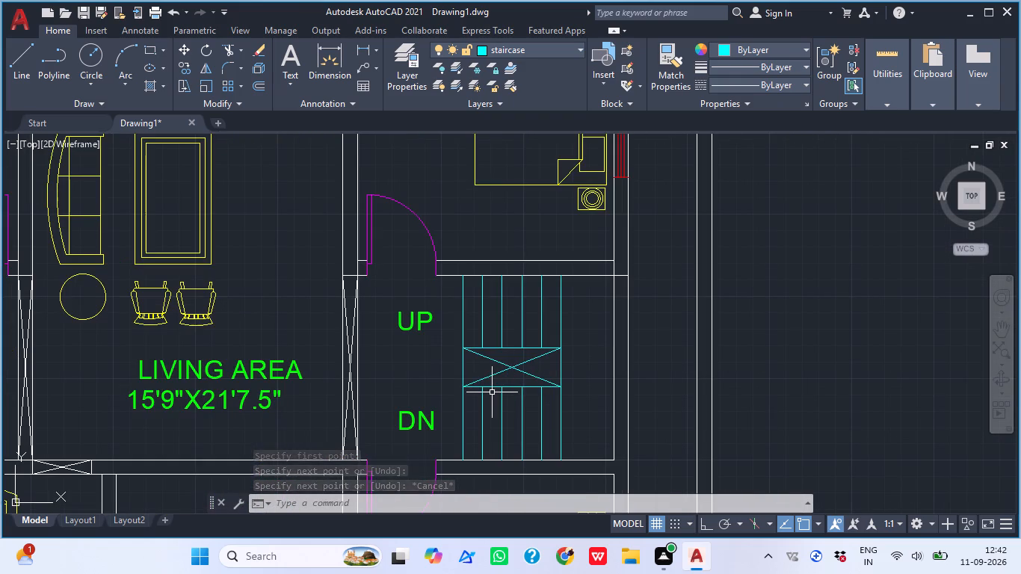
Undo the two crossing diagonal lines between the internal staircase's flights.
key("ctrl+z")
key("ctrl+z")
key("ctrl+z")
Offset the north, south and east edges of the space between the internal staircase's flights inward by 3".
scroll(487, 348, "up", 2)
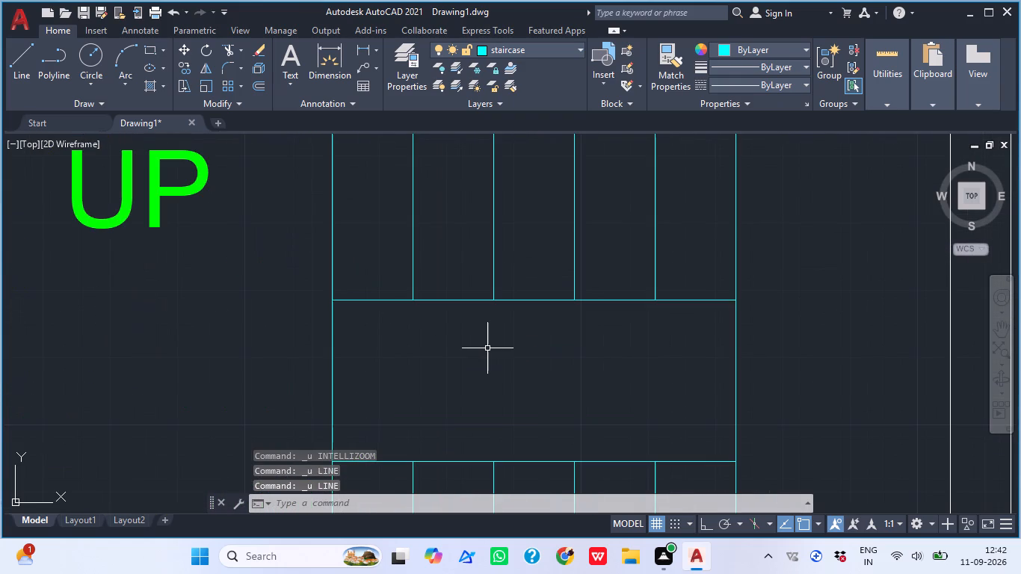
scroll(487, 348, "down", 1)
key("l")
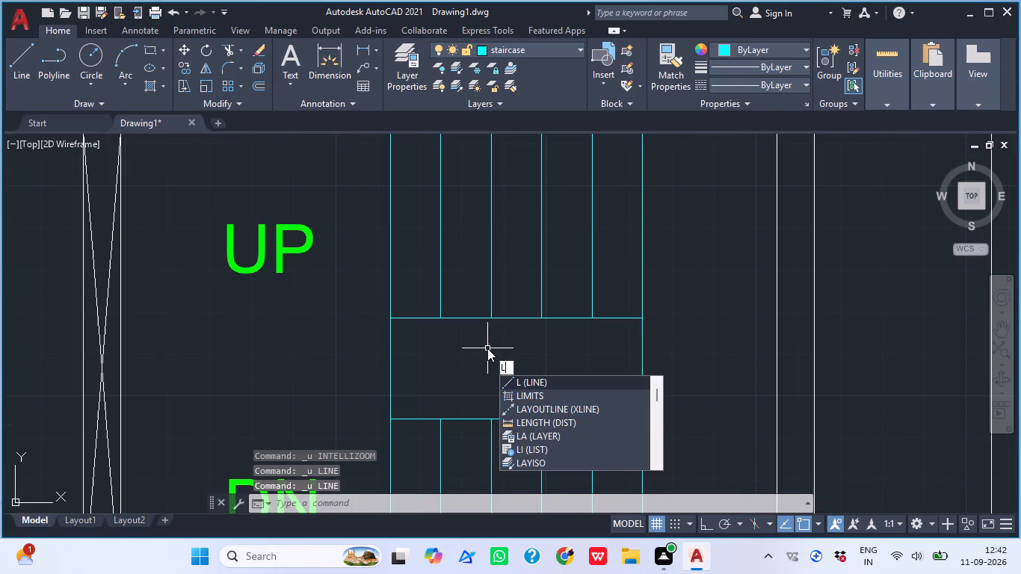
key("Escape")
type("O")
key("space")
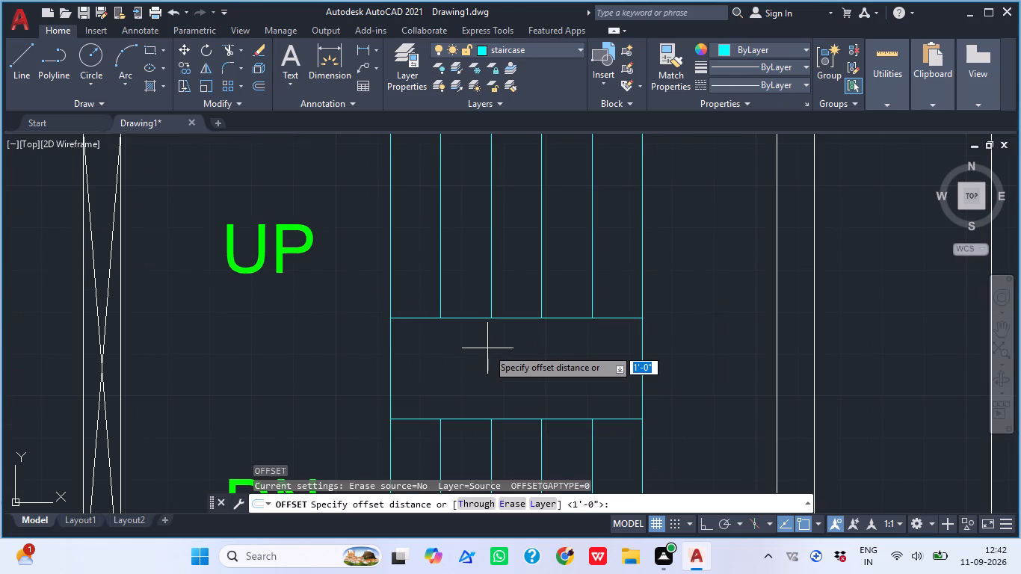
type("3\"")
key("Return")
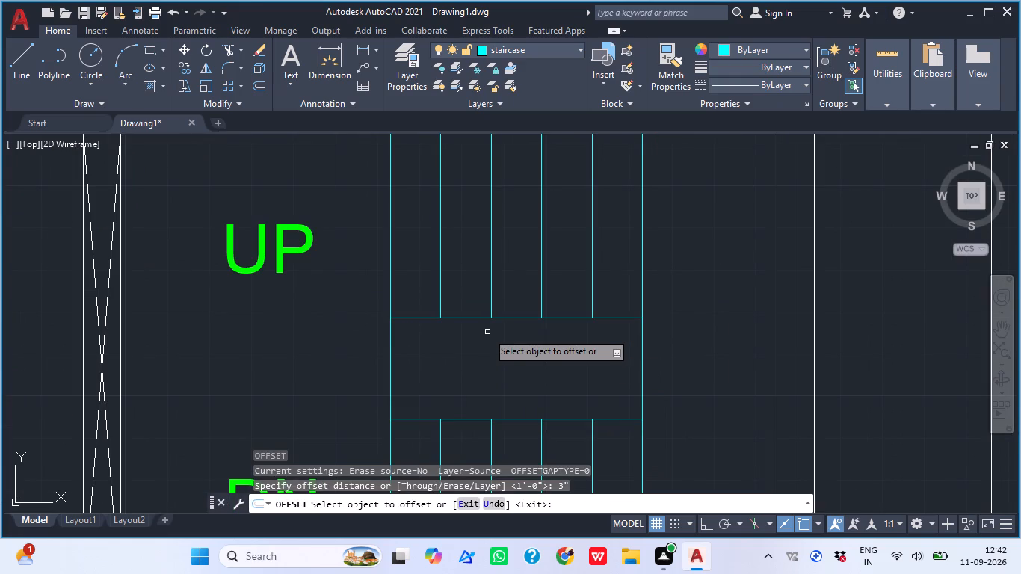
left_click(509, 320)
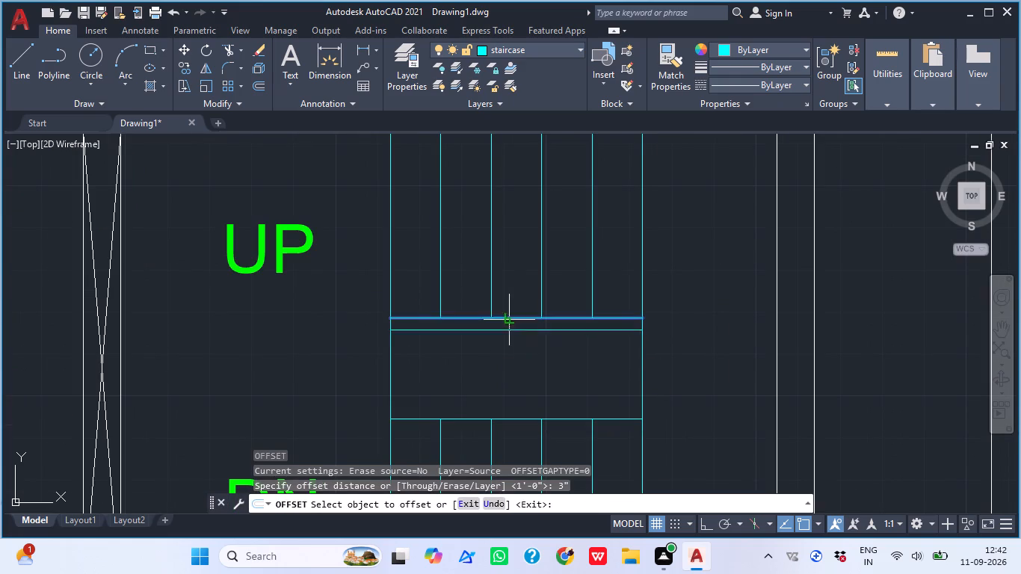
left_click(511, 390)
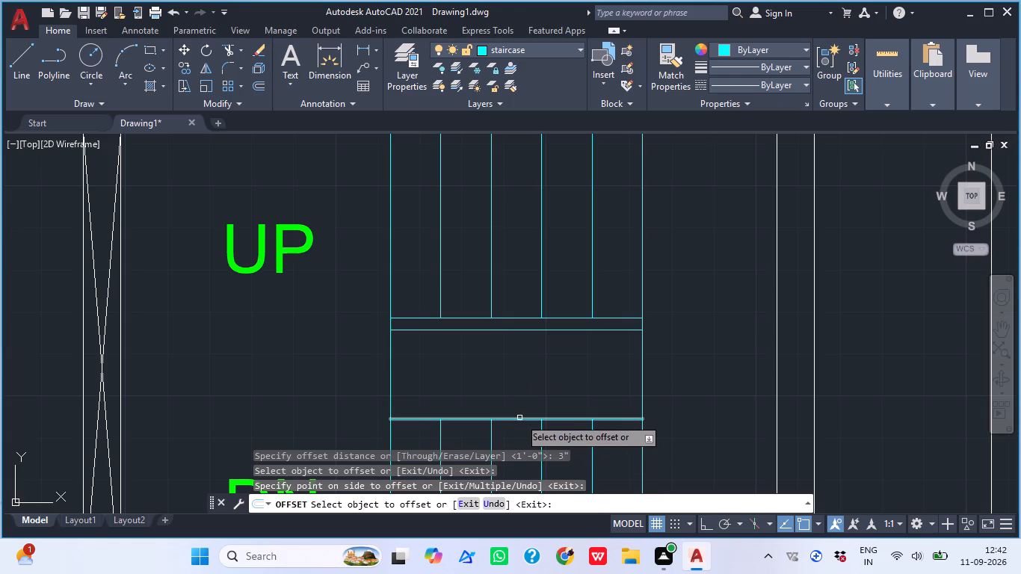
left_click(519, 418)
left_click(519, 365)
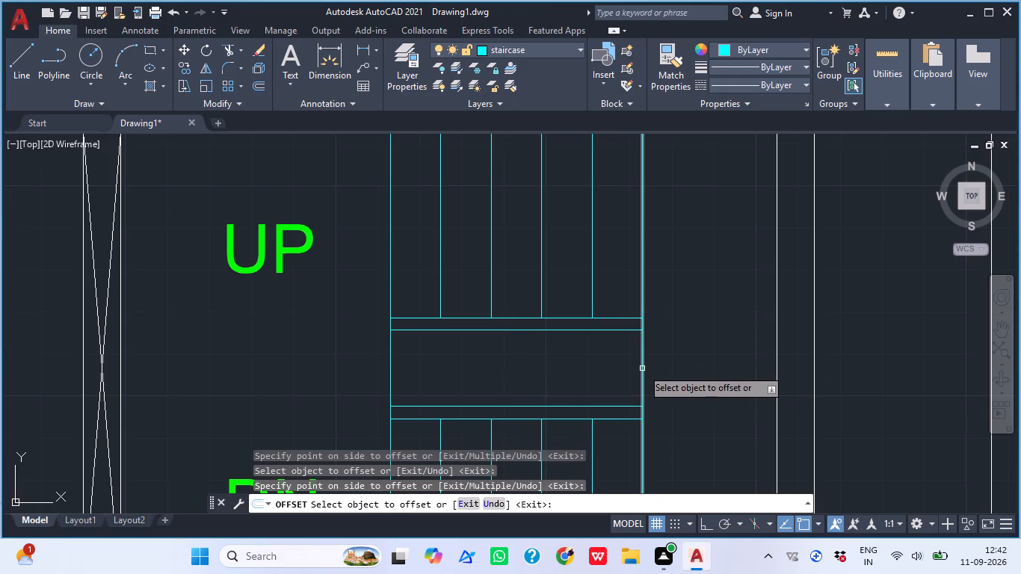
left_click(642, 368)
left_click(602, 363)
key("Escape")
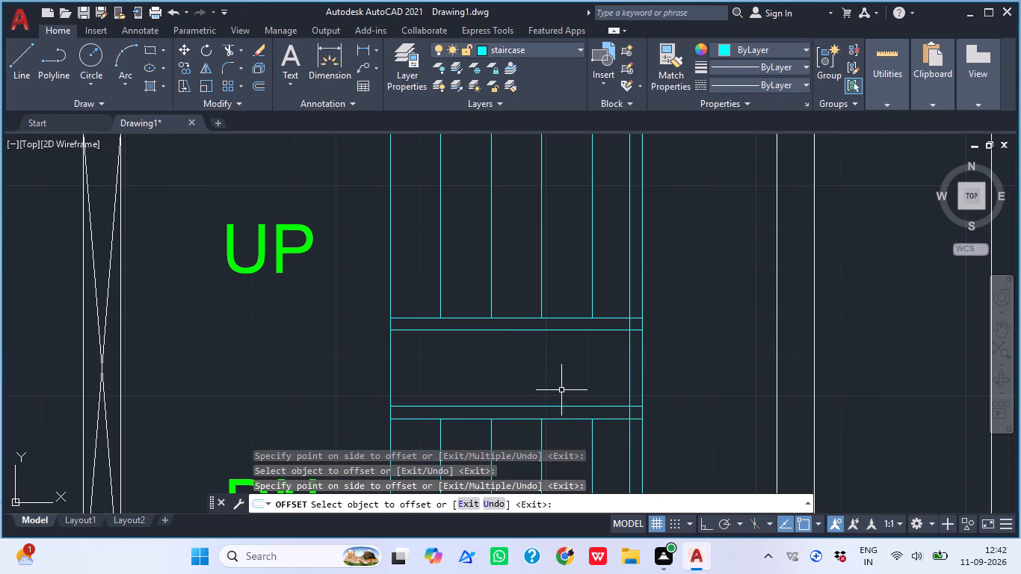
Trim the overshooting ends of the three offset lines so they meet cleanly at the inner rectangle's two eastern corners.
type("TR")
key("space")
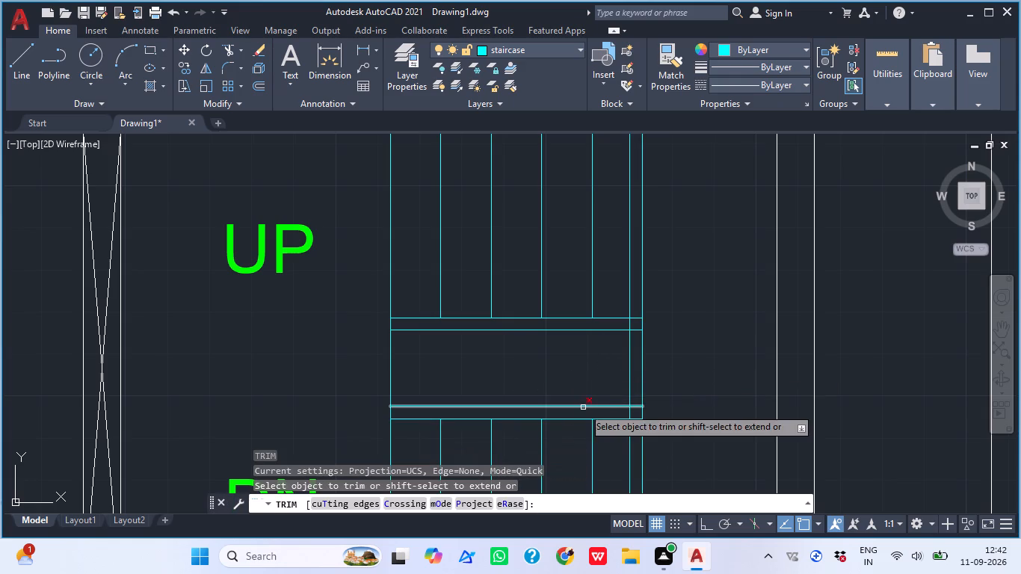
left_click(623, 301)
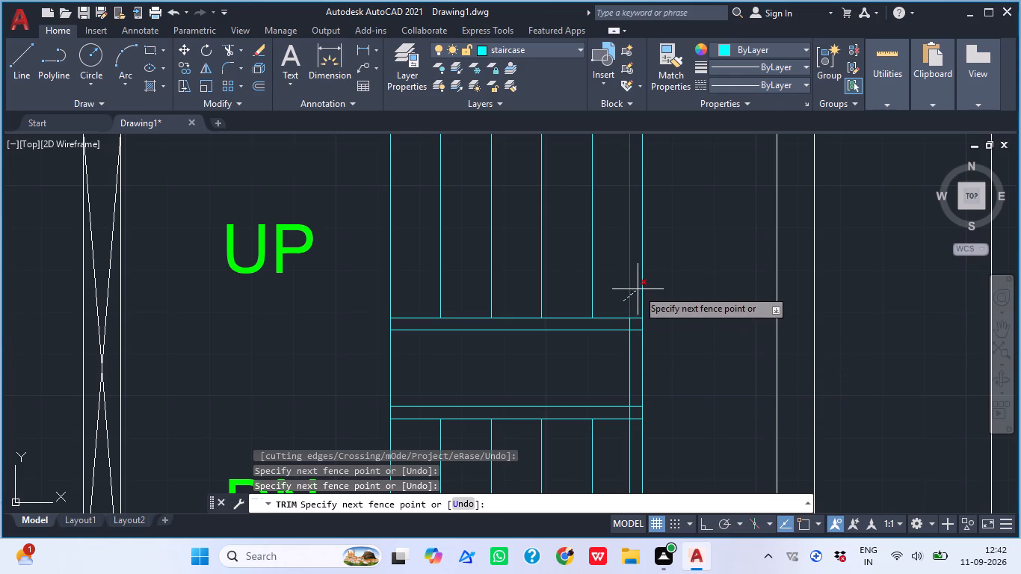
left_click(638, 289)
left_click(634, 442)
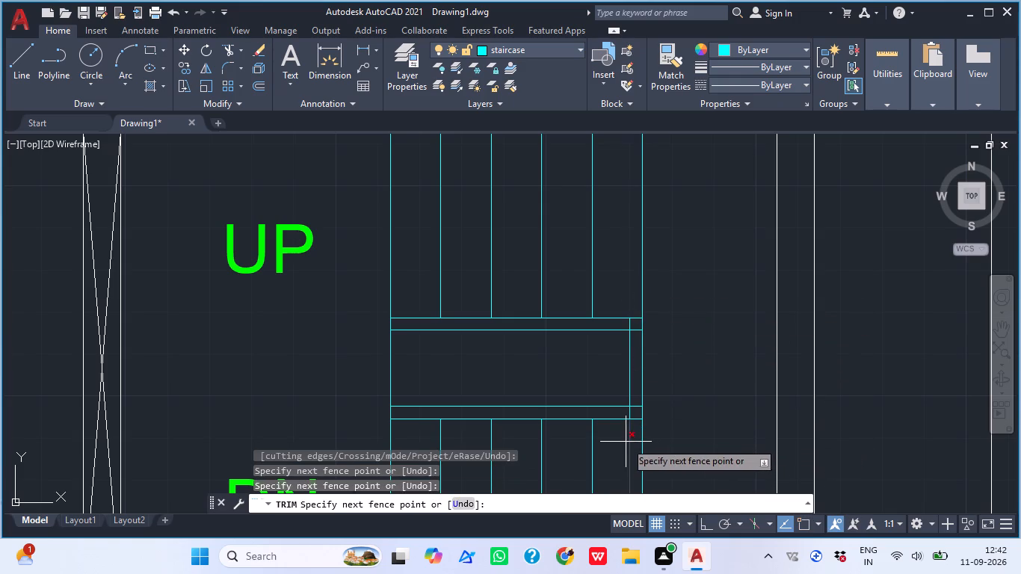
left_click(626, 442)
scroll(623, 425, "up", 3)
left_click(668, 356)
scroll(669, 356, "down", 1)
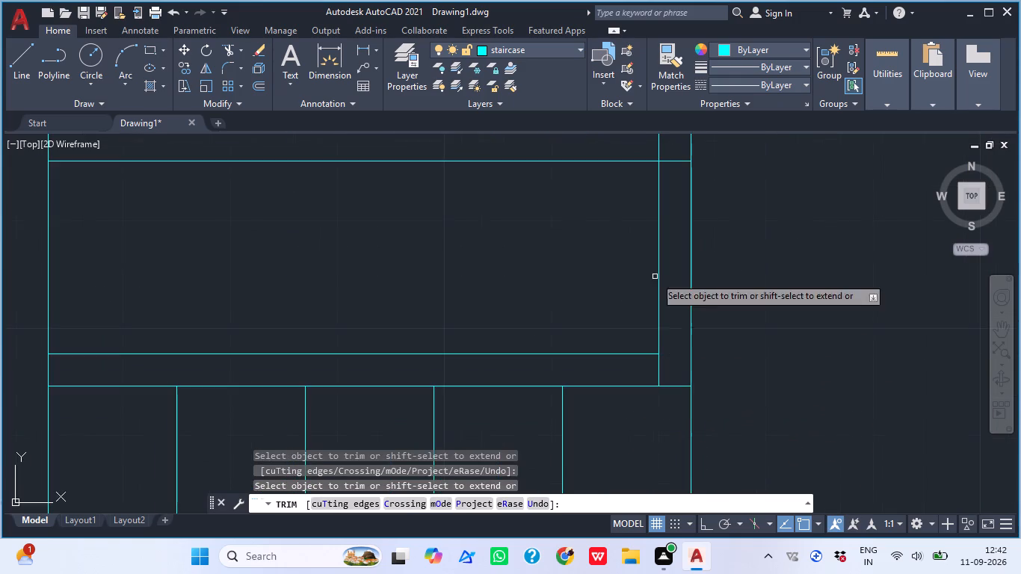
scroll(665, 286, "down", 1)
middle_click_drag(667, 321, 643, 447)
scroll(656, 333, "up", 3)
left_click(554, 289)
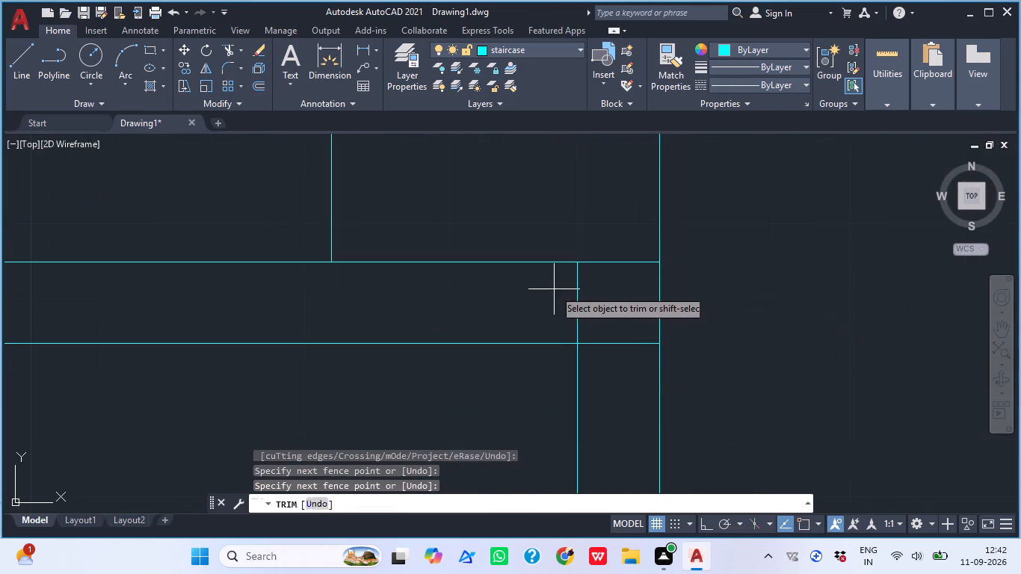
left_click(611, 351)
scroll(614, 342, "down", 4)
scroll(599, 442, "up", 3)
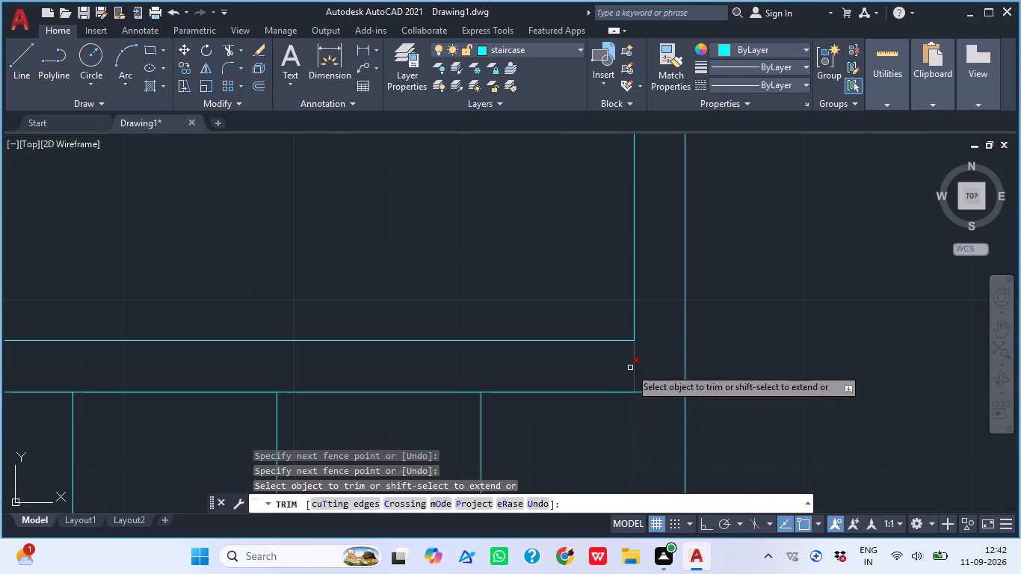
left_click(611, 381)
left_click(675, 344)
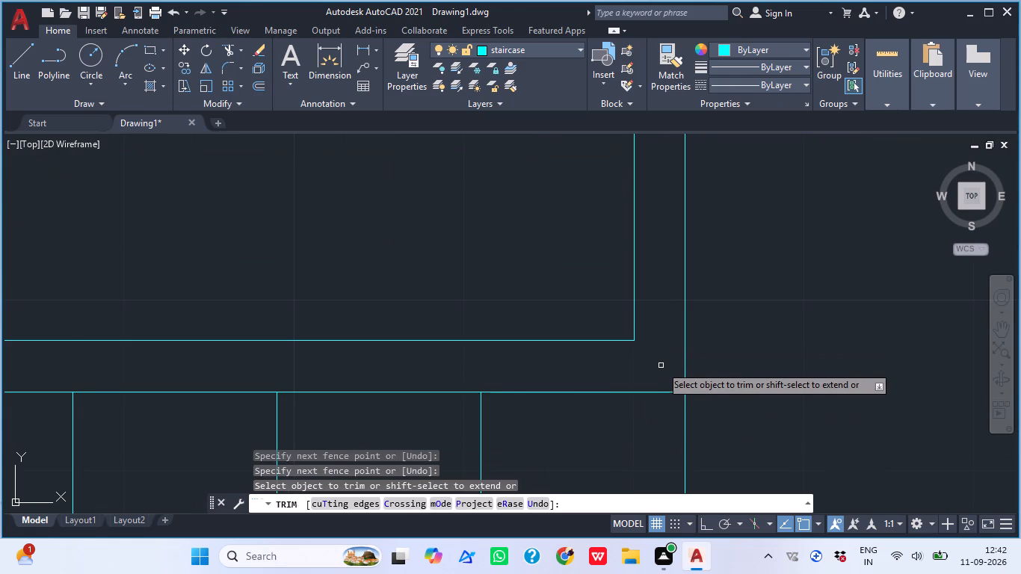
scroll(644, 352, "down", 1)
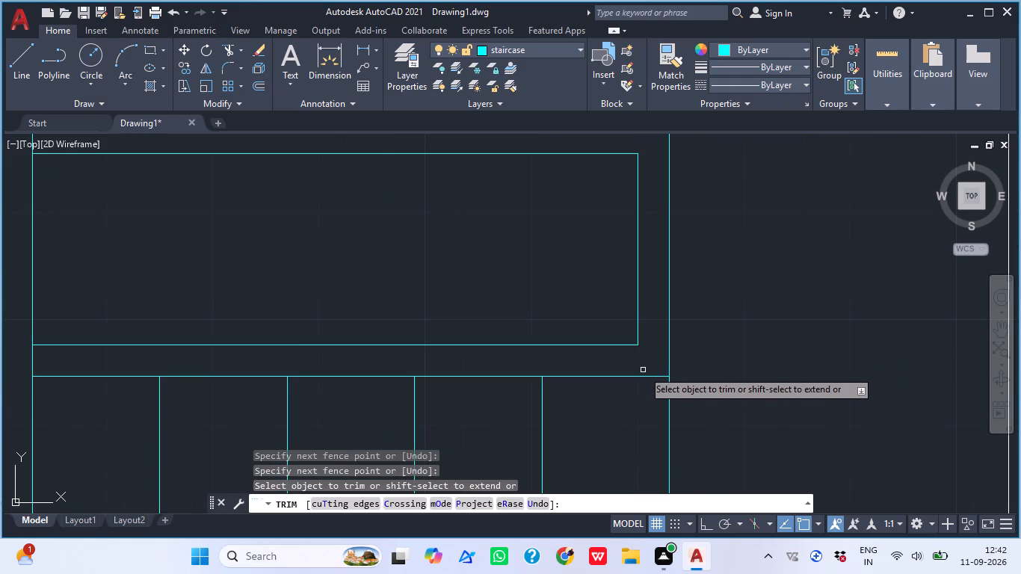
key("Escape")
Trim away the staircase's western edge line between the two horizontal offset lines.
middle_click_drag(643, 375, 647, 418)
middle_click_drag(626, 392, 674, 395)
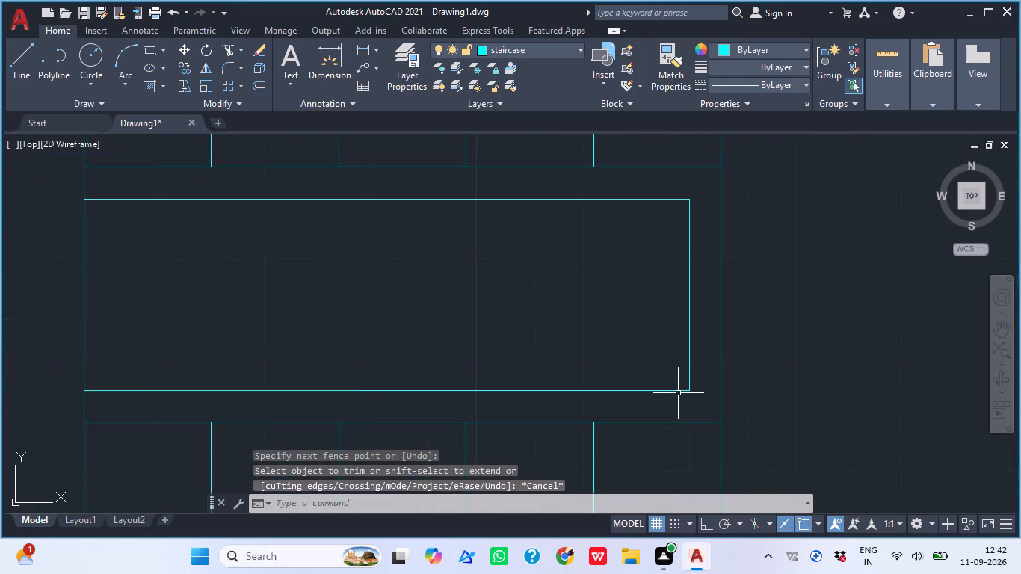
middle_click_drag(654, 385, 781, 383)
type("TR")
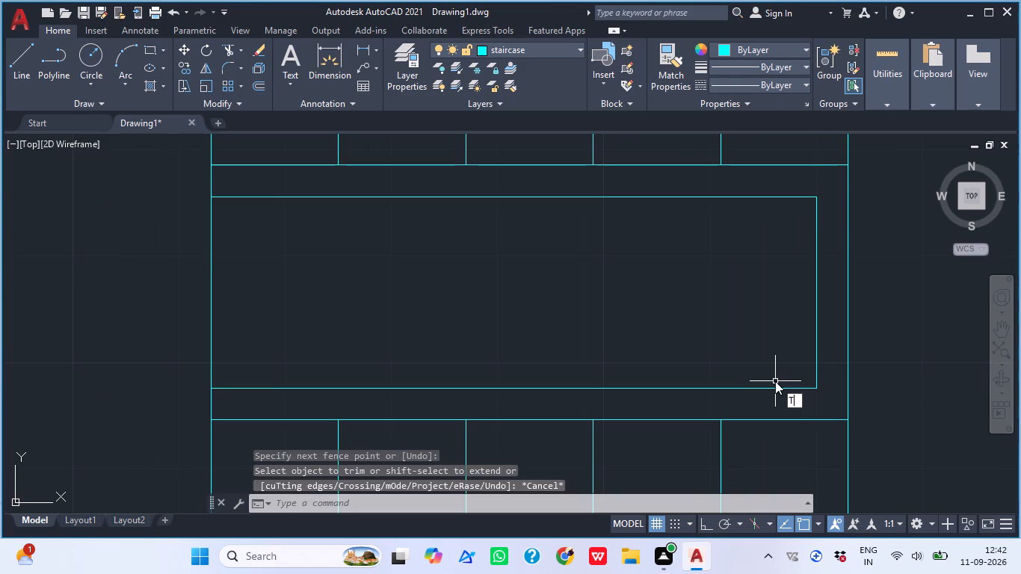
key("space")
left_click_drag(232, 315, 224, 320)
left_click(196, 303)
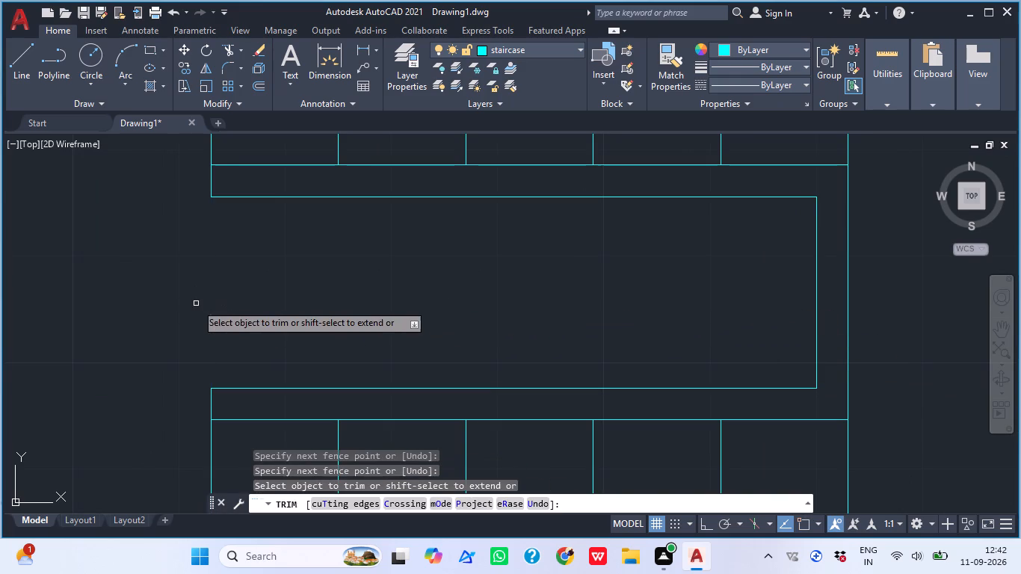
key("grave")
key("Escape")
Draw two crossing diagonal lines between opposite corners of the inner offset rectangle separating the staircase flights.
type("L")
key("space")
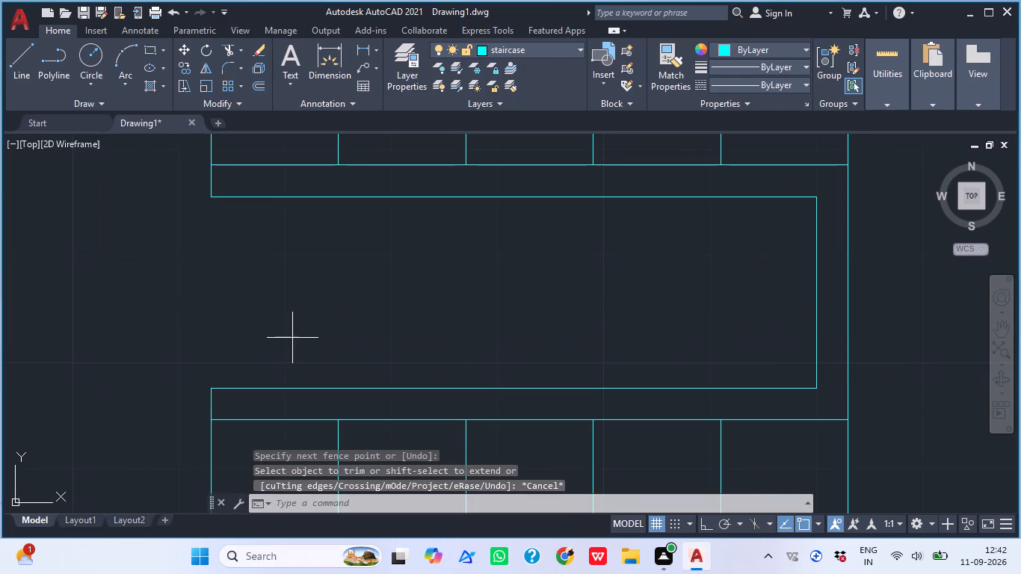
left_click(215, 200)
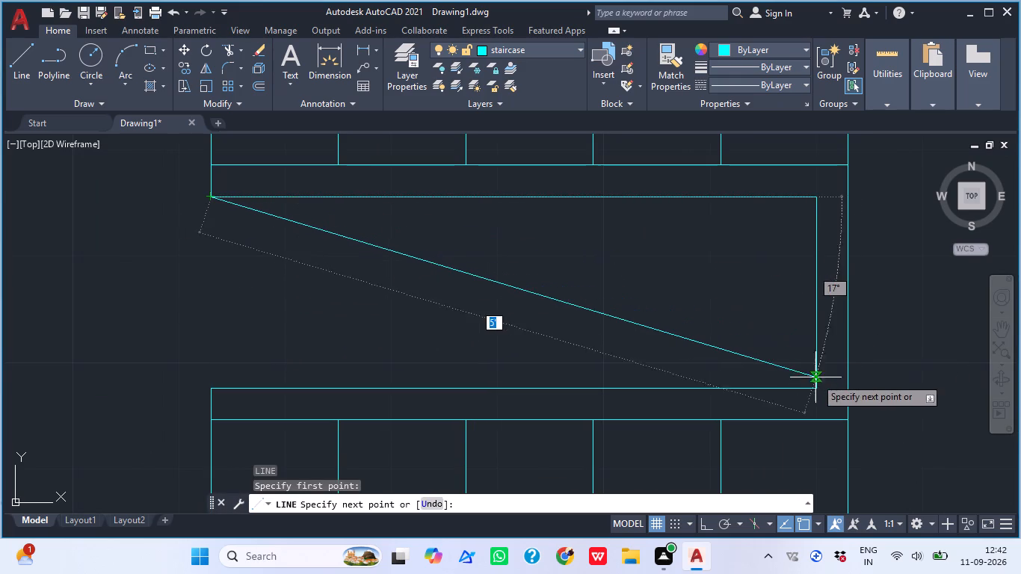
left_click(817, 389)
key("Escape")
key("space")
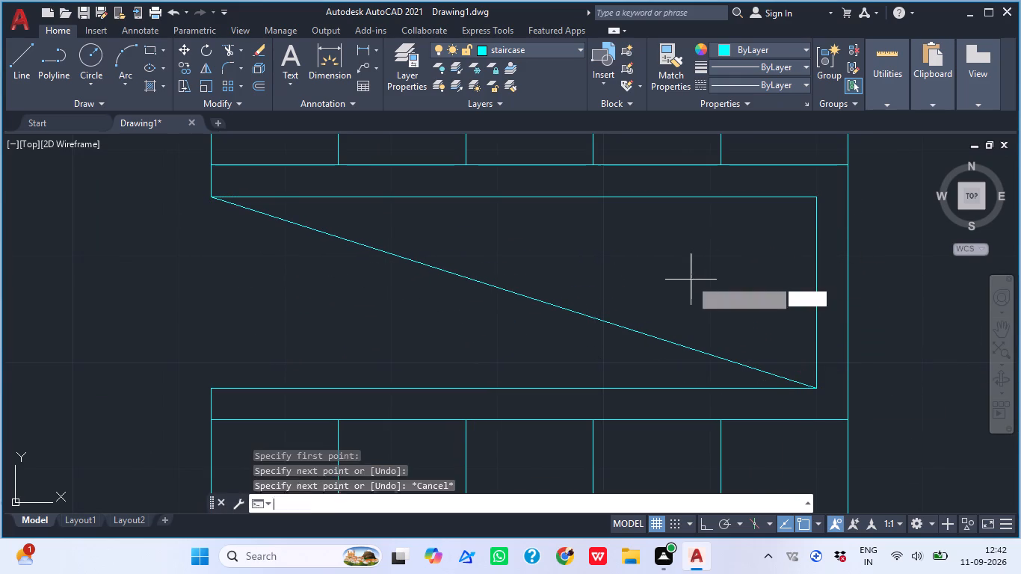
left_click(815, 200)
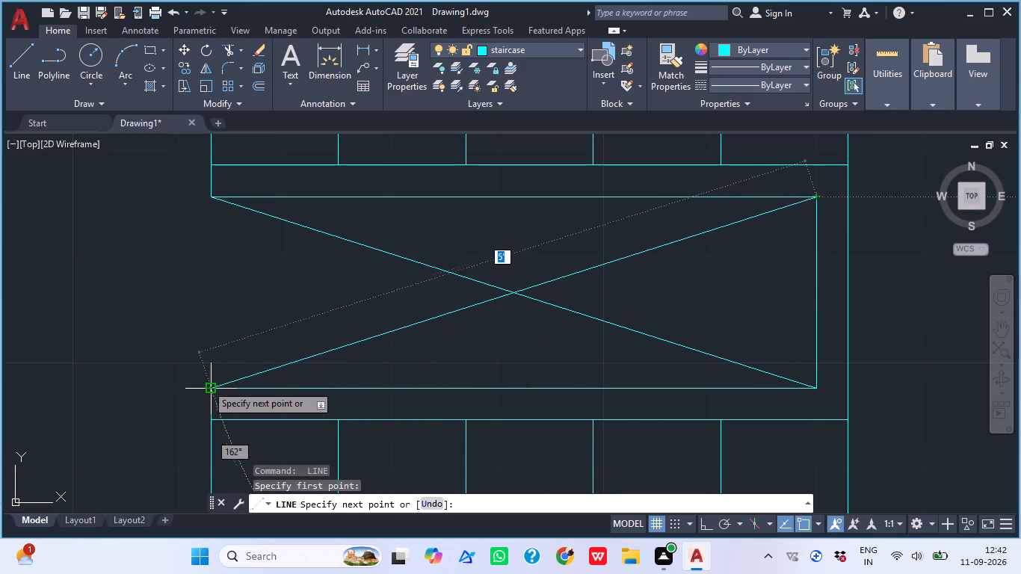
left_click(211, 388)
key("Escape")
scroll(437, 354, "down", 3)
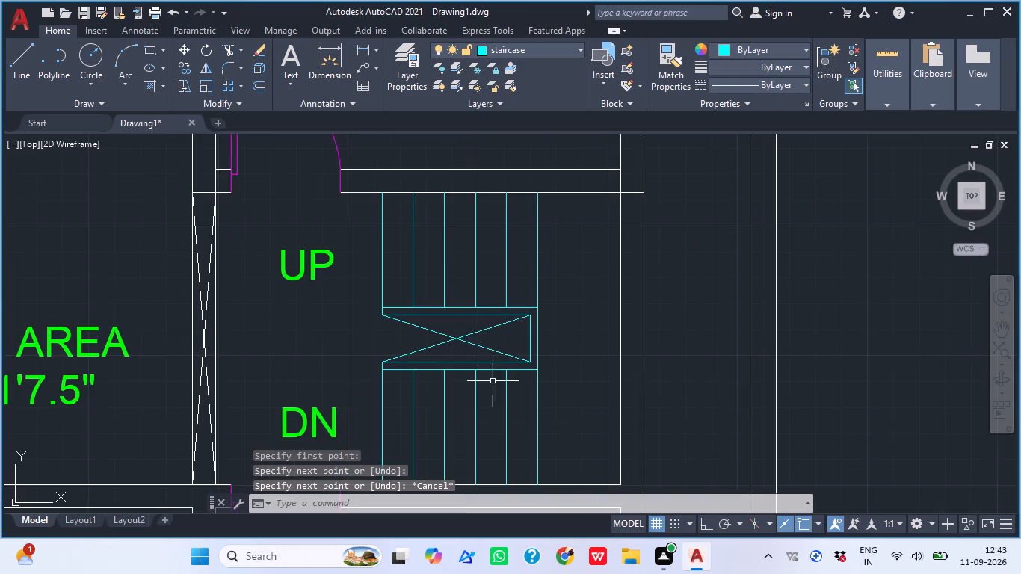
middle_click_drag(498, 381, 469, 448)
scroll(484, 448, "down", 1)
middle_click_drag(502, 457, 523, 440)
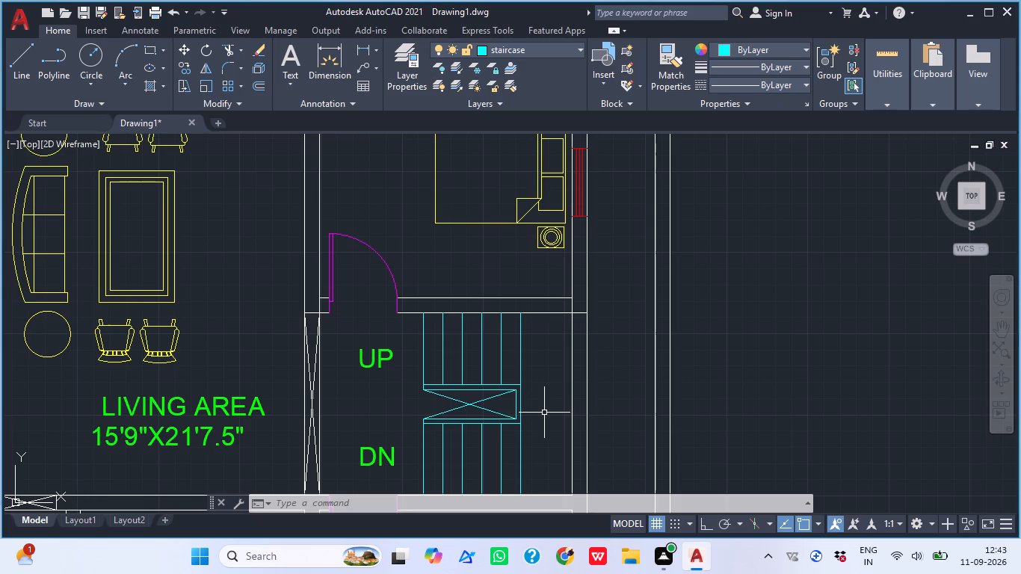
Look over the whole floor plan, from the staircase and labelled rooms to the verandah and boundary wall.
scroll(573, 407, "up", 2)
scroll(588, 390, "down", 2)
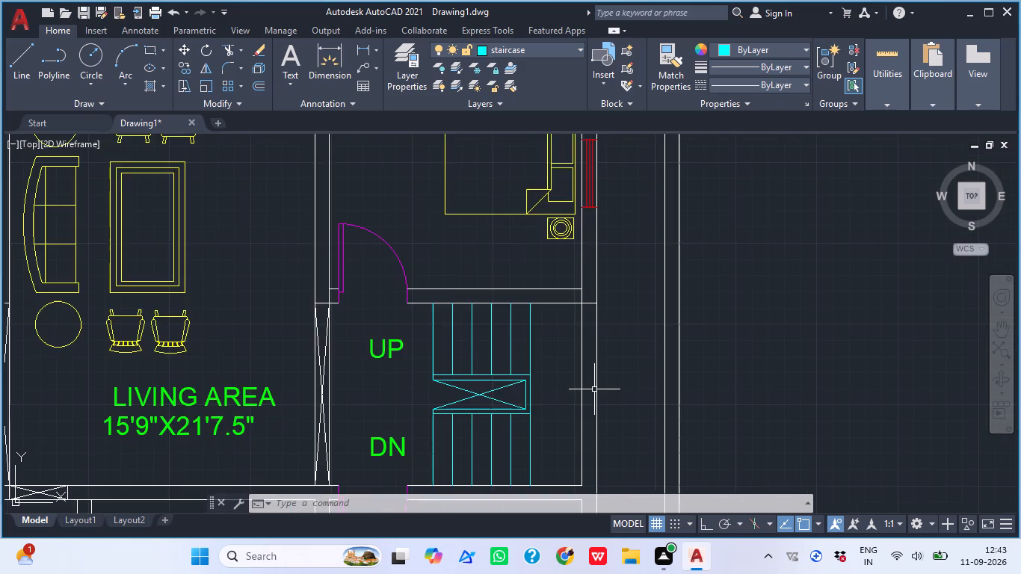
middle_click_drag(641, 413, 721, 418)
scroll(662, 386, "down", 2)
middle_click_drag(623, 398, 617, 481)
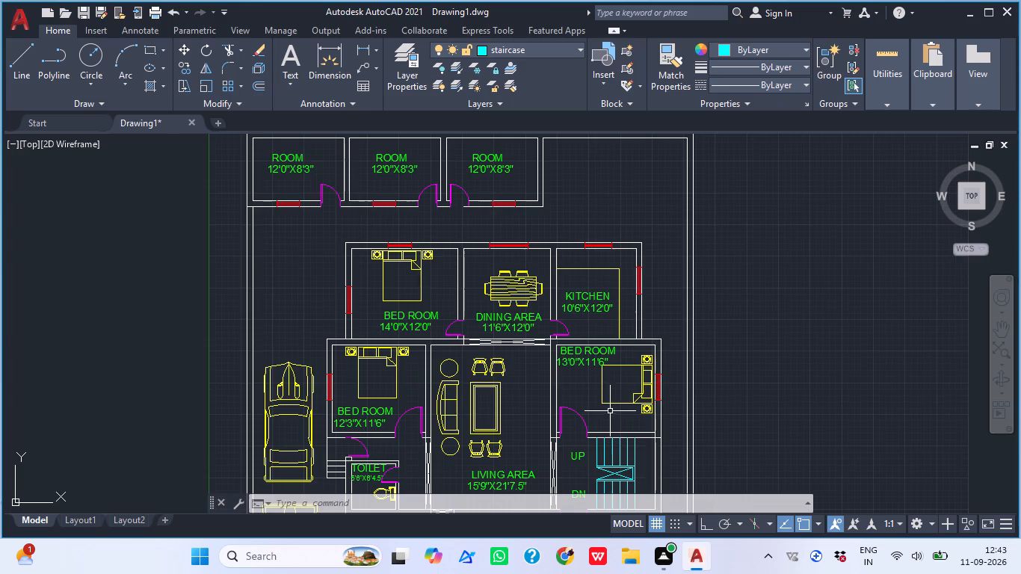
scroll(614, 409, "down", 1)
middle_click_drag(515, 422, 467, 336)
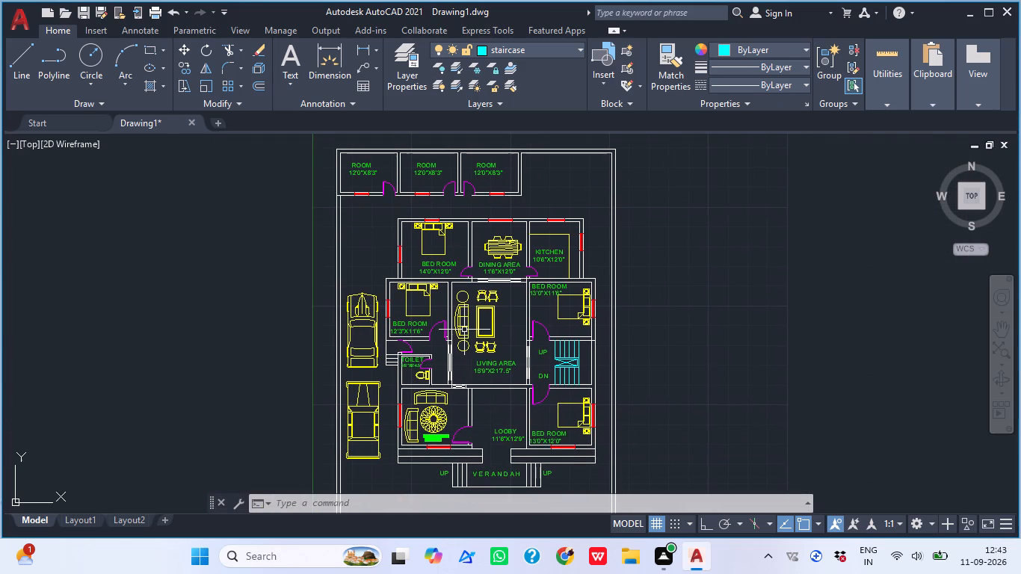
scroll(584, 340, "up", 2)
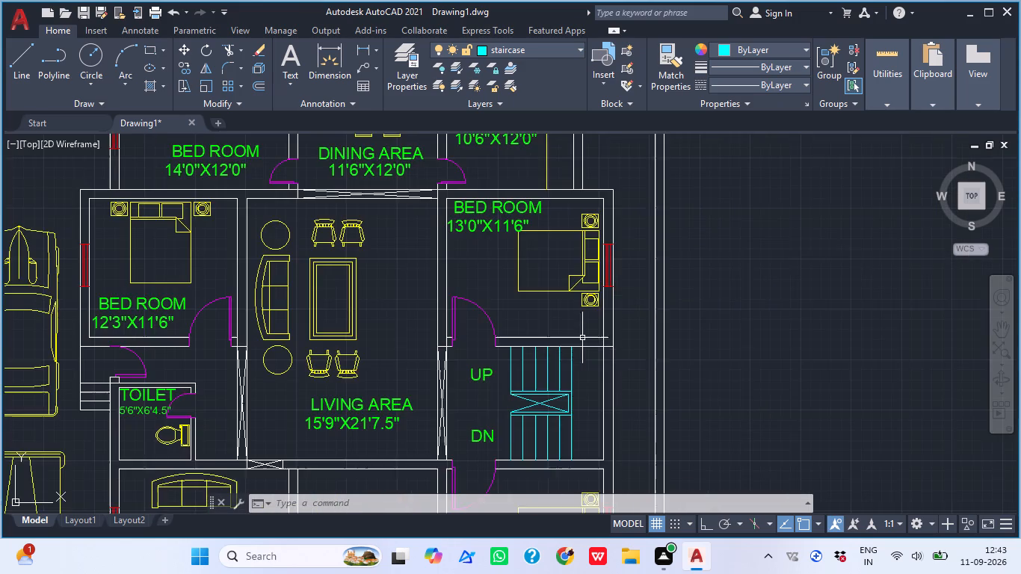
middle_click_drag(528, 339, 442, 402)
scroll(463, 357, "down", 1)
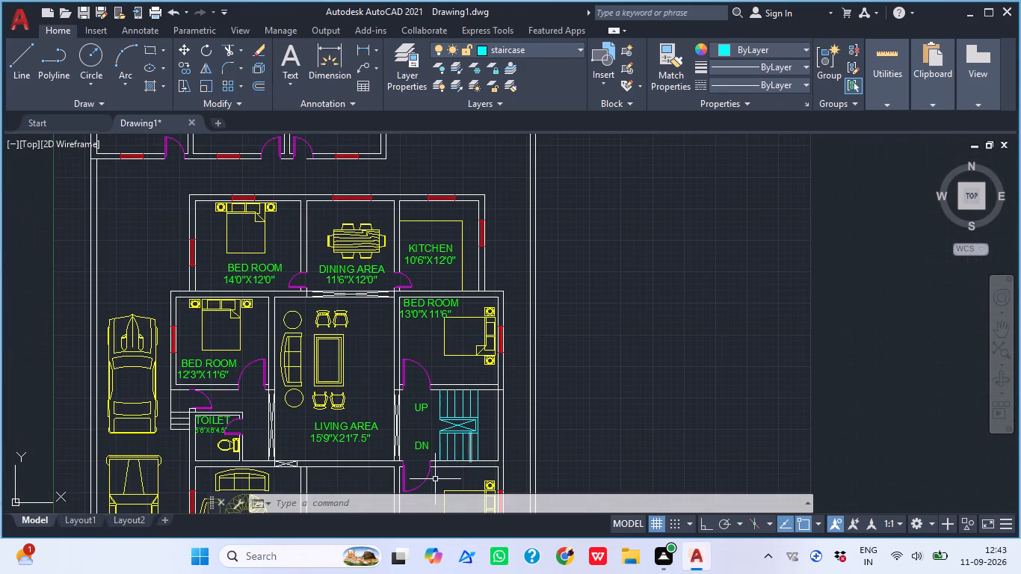
scroll(407, 277, "down", 1)
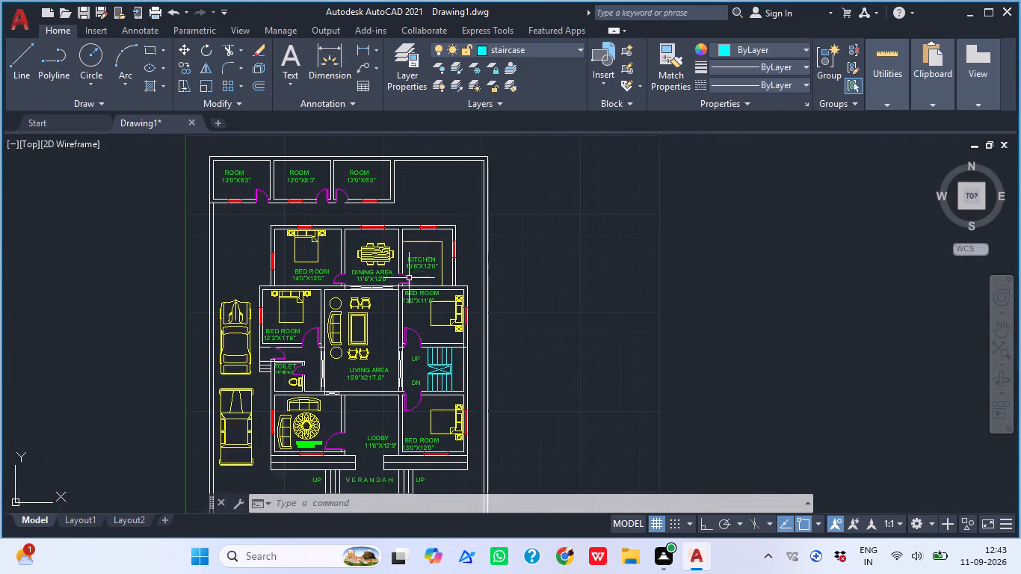
middle_click_drag(442, 279, 467, 271)
scroll(437, 374, "up", 1)
middle_click_drag(437, 374, 422, 254)
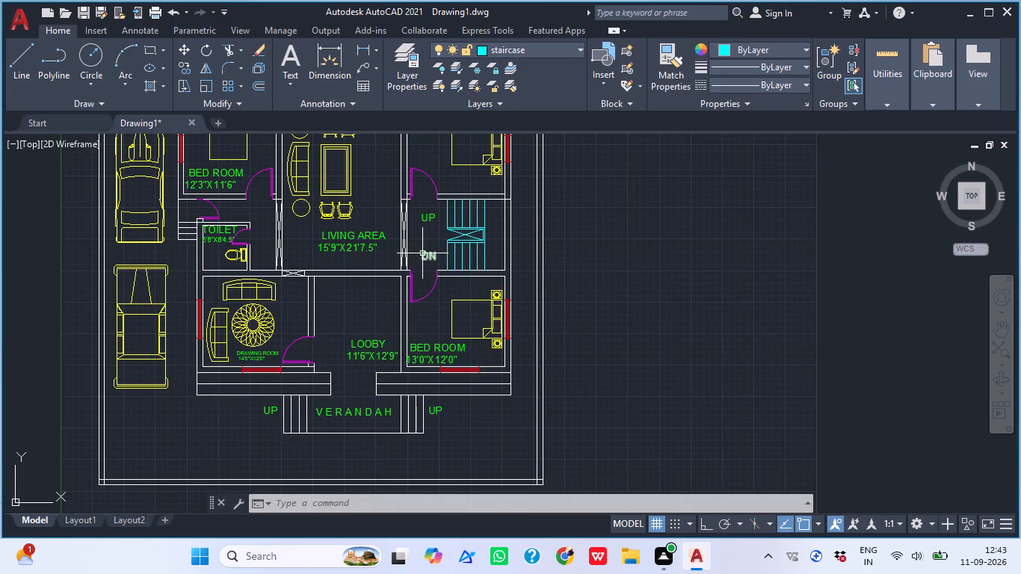
scroll(475, 222, "down", 2)
Trim the overlapping line ends at the boundary wall's south-west corner to leave a clean corner.
scroll(358, 324, "up", 2)
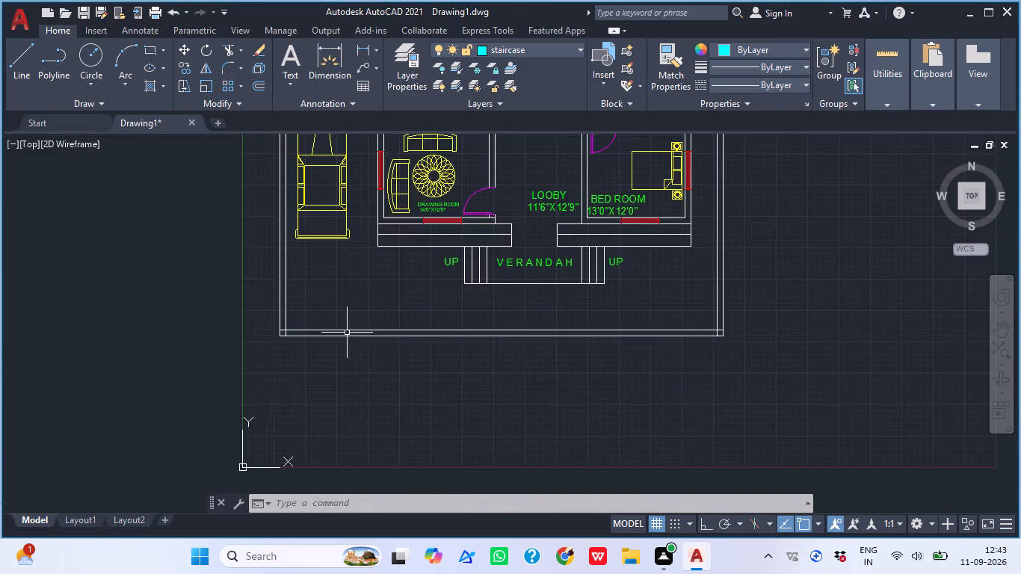
scroll(342, 336, "up", 2)
middle_click_drag(328, 341, 431, 500)
key("t")
key("r")
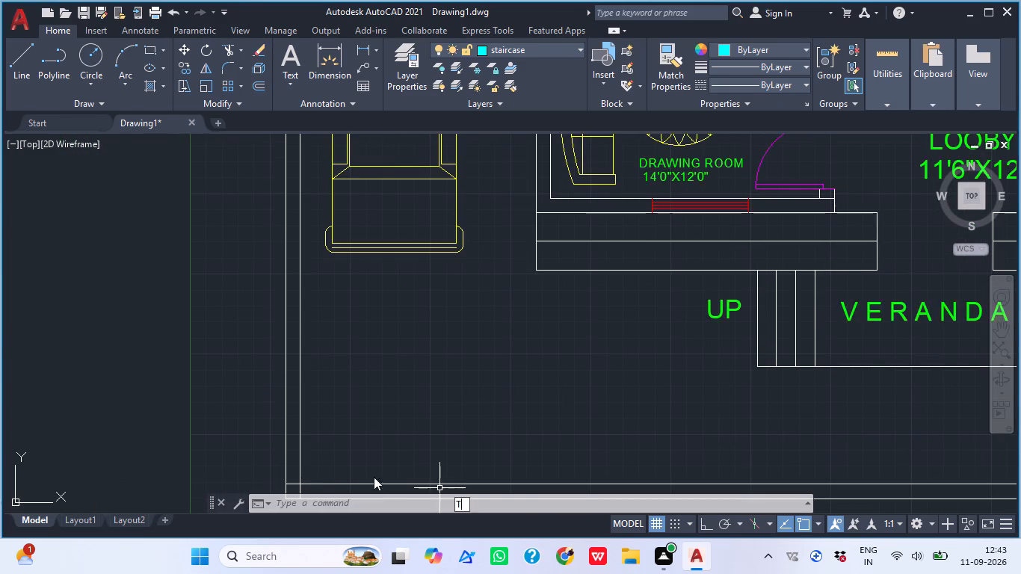
key("space")
middle_click_drag(338, 418, 362, 327)
scroll(333, 383, "up", 3)
middle_click_drag(291, 437, 354, 253)
left_click(326, 232)
left_click(367, 294)
key("Escape")
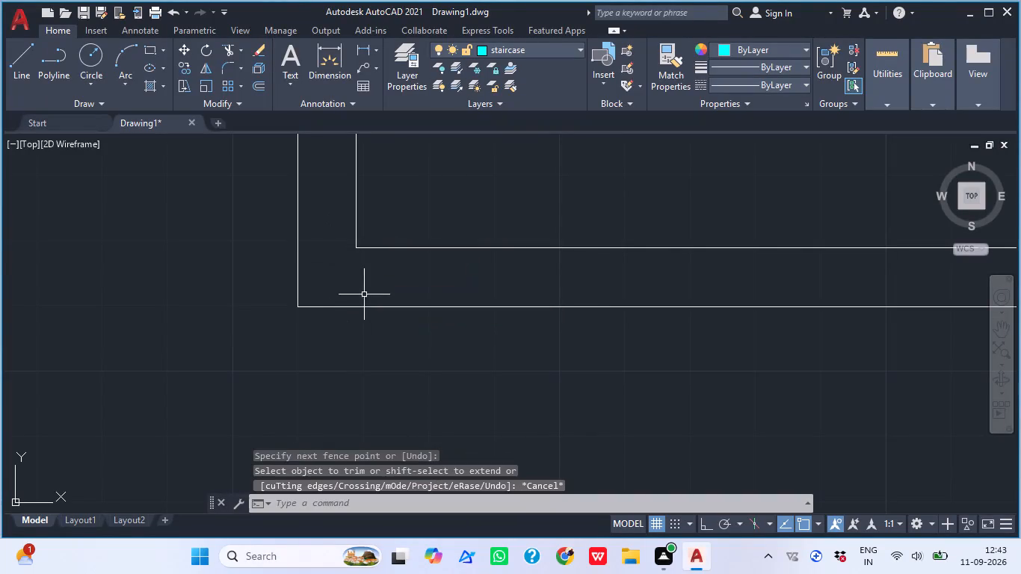
On the wall layer, draw a line across the south boundary wall's thickness, 2' east of its inner south-west corner.
left_click(564, 49)
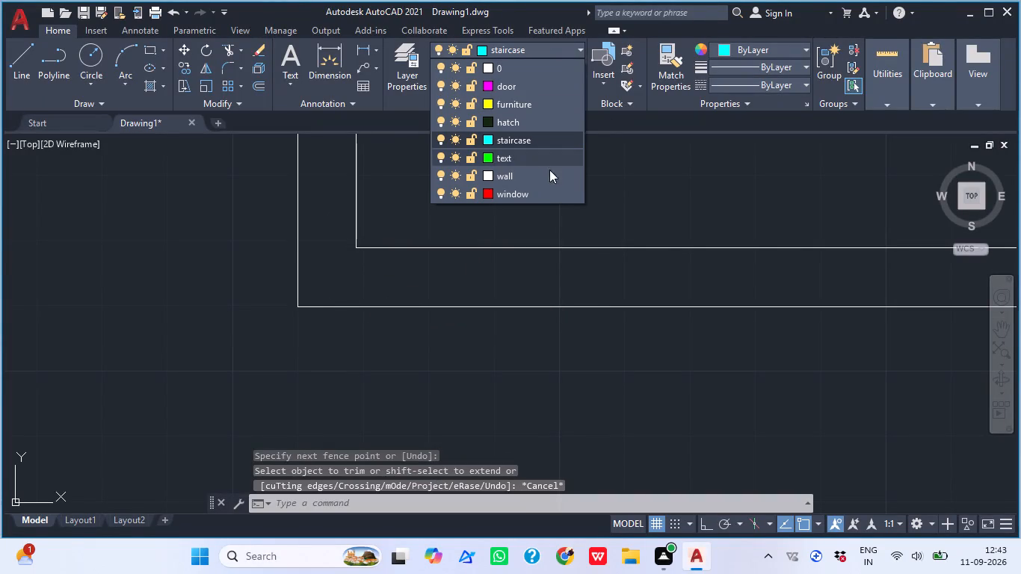
left_click(519, 177)
middle_click_drag(491, 243, 437, 253)
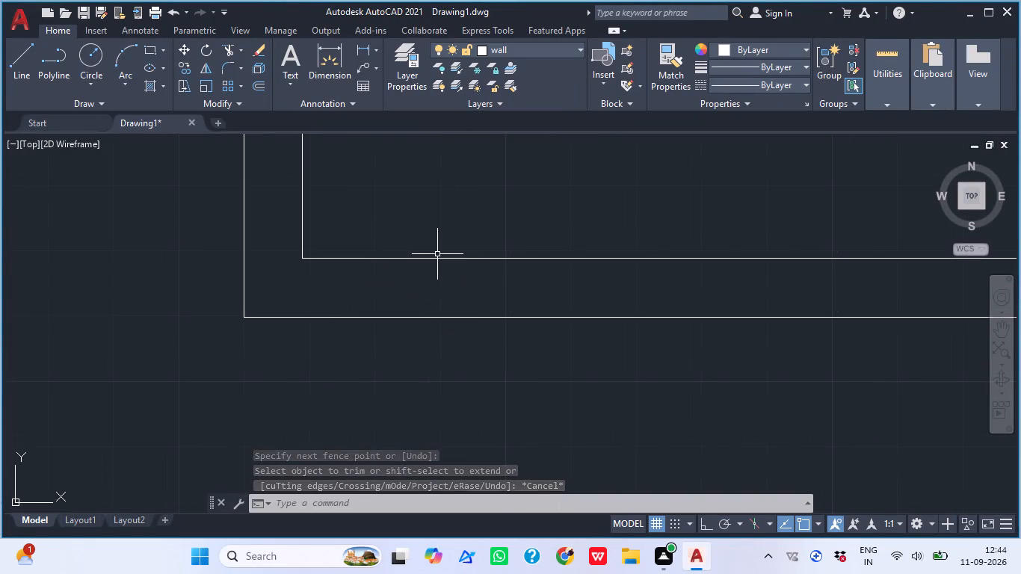
key("o")
key("Escape")
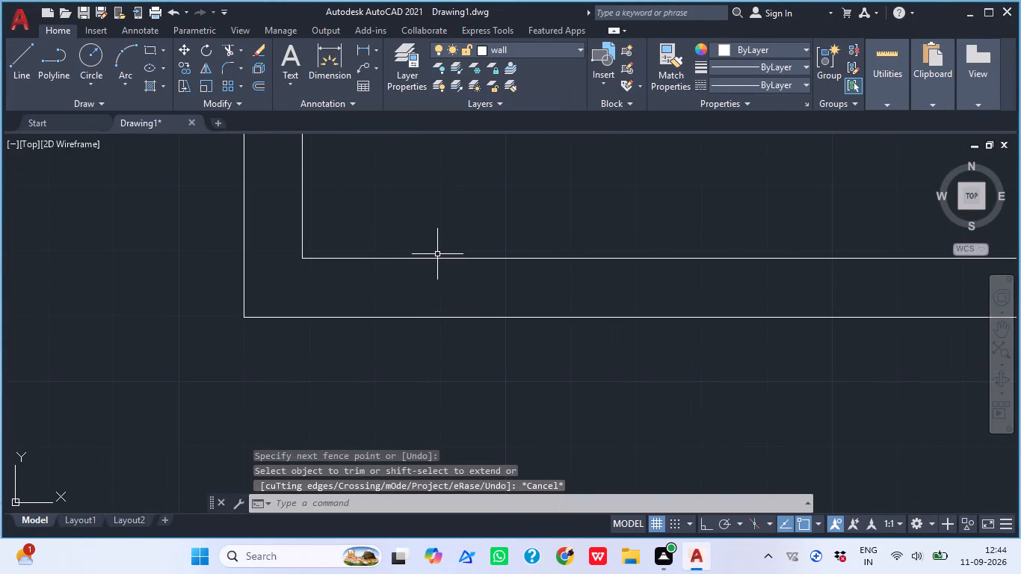
type("L TK")
key("space")
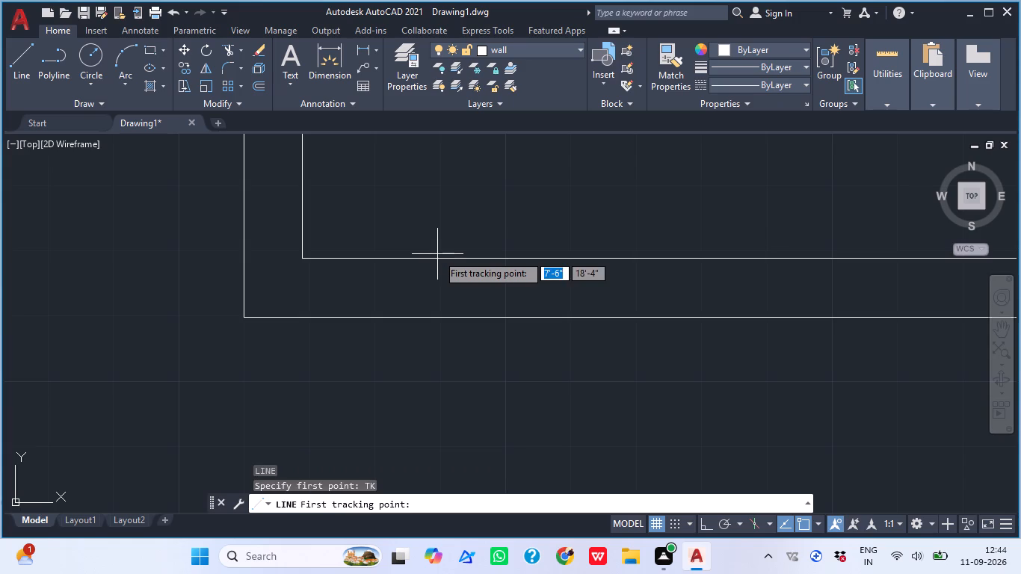
left_click(300, 259)
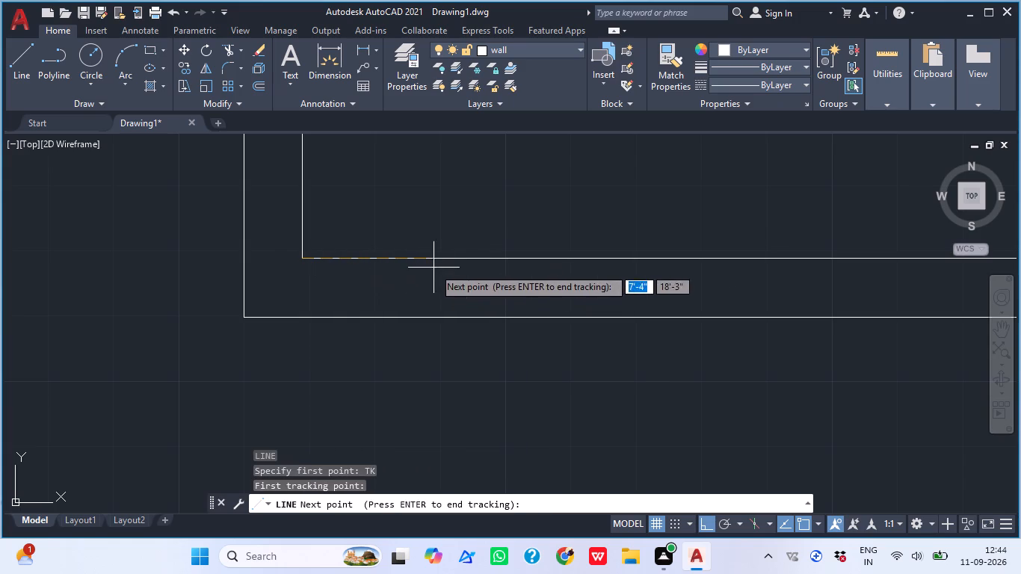
type("2'")
key("Return")
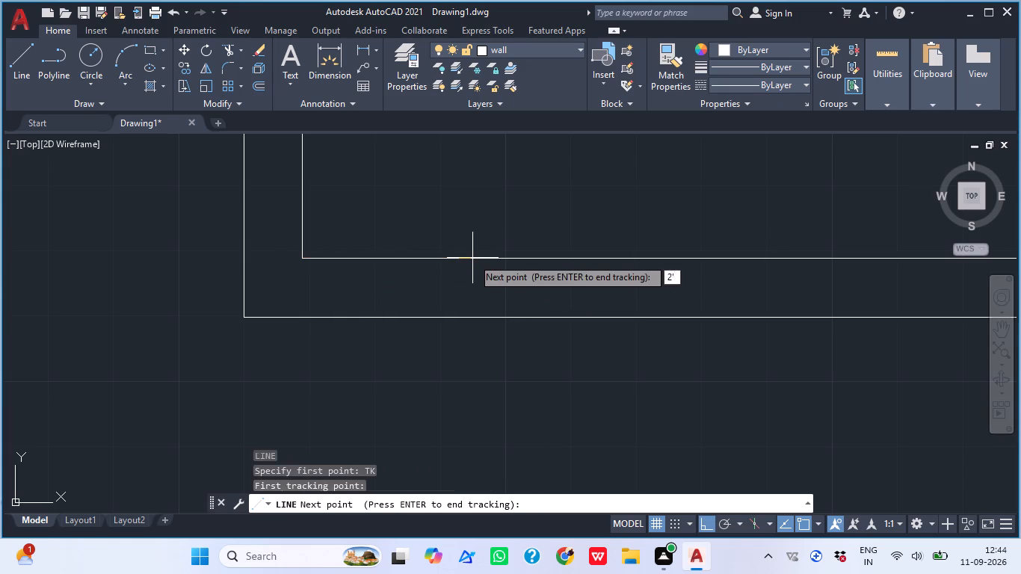
key("Return")
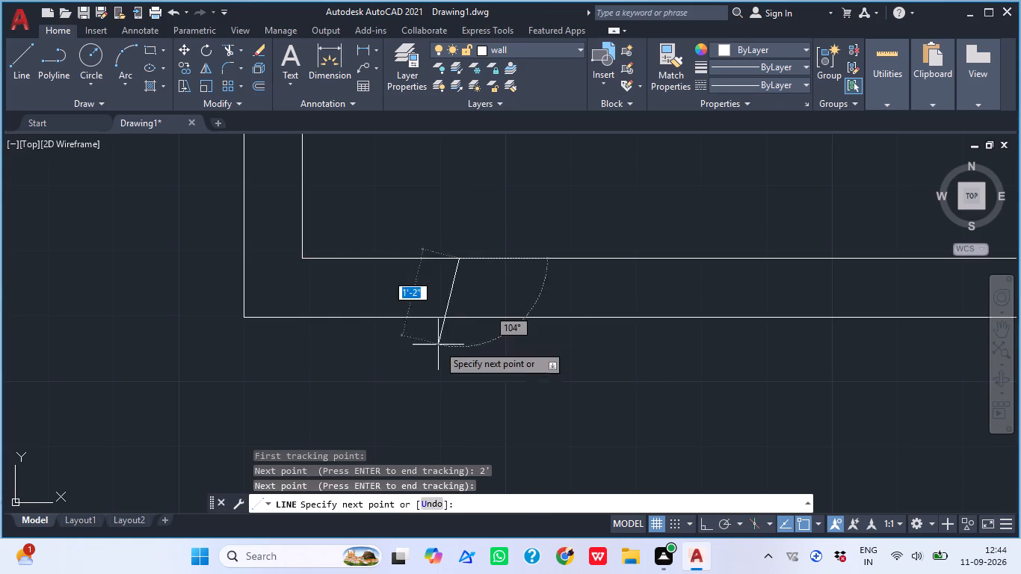
scroll(451, 332, "up", 1)
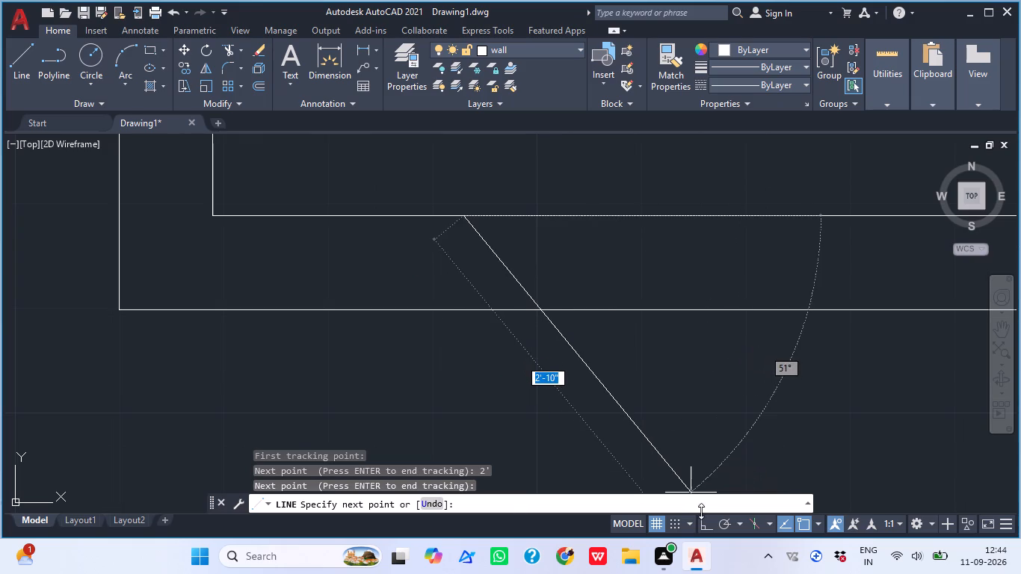
left_click(703, 528)
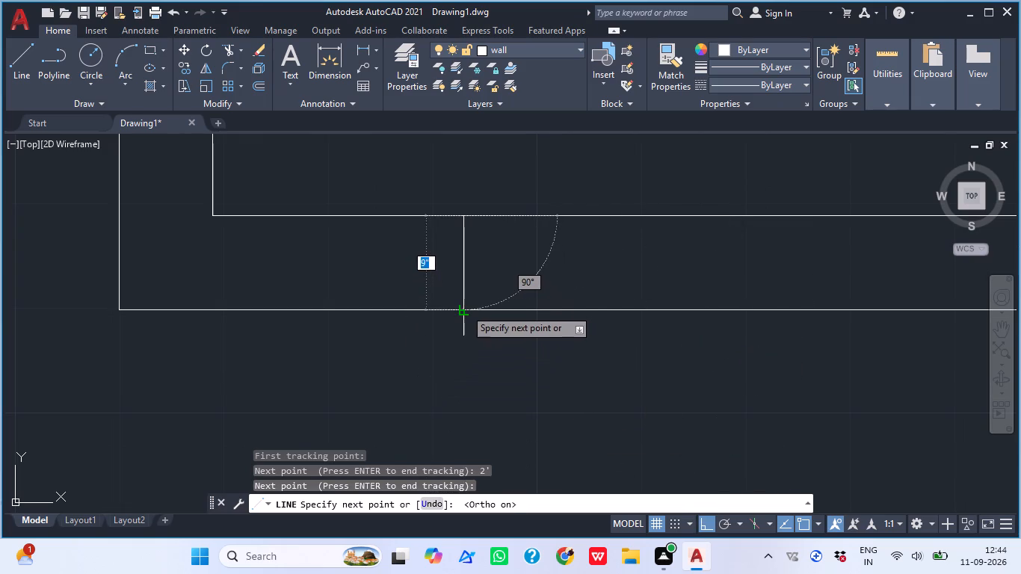
left_click(465, 309)
middle_click_drag(490, 303, 454, 401)
key("Escape")
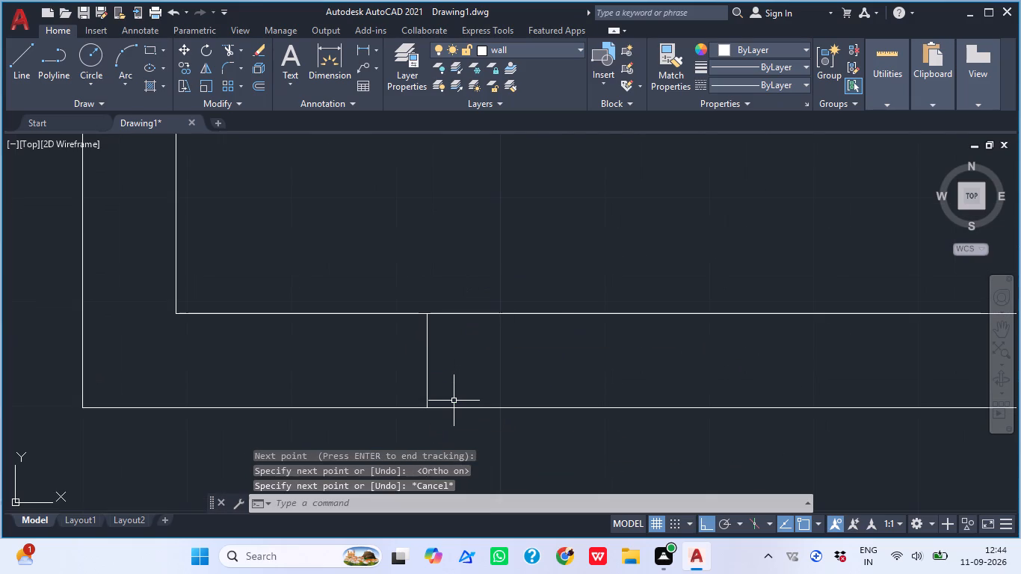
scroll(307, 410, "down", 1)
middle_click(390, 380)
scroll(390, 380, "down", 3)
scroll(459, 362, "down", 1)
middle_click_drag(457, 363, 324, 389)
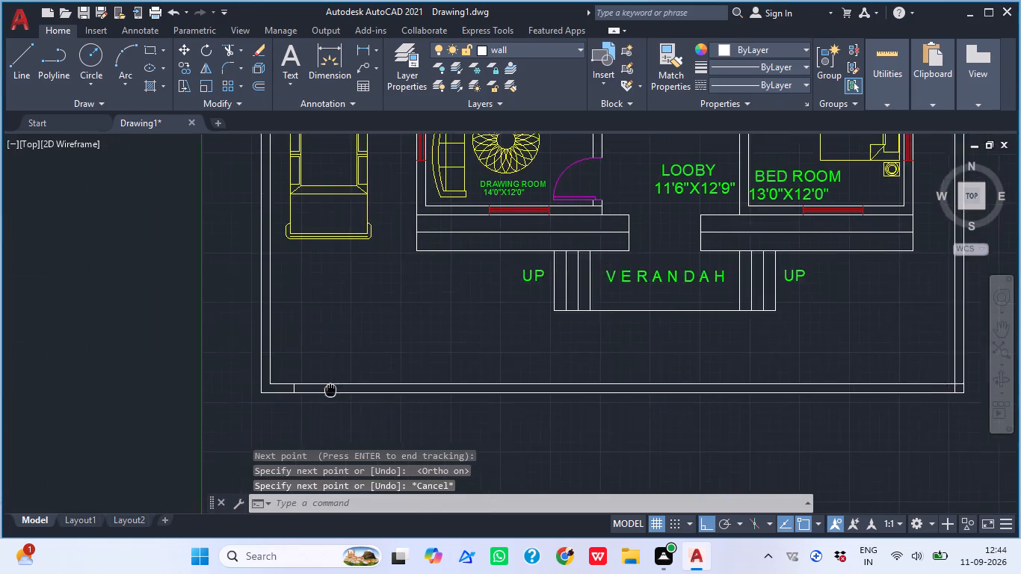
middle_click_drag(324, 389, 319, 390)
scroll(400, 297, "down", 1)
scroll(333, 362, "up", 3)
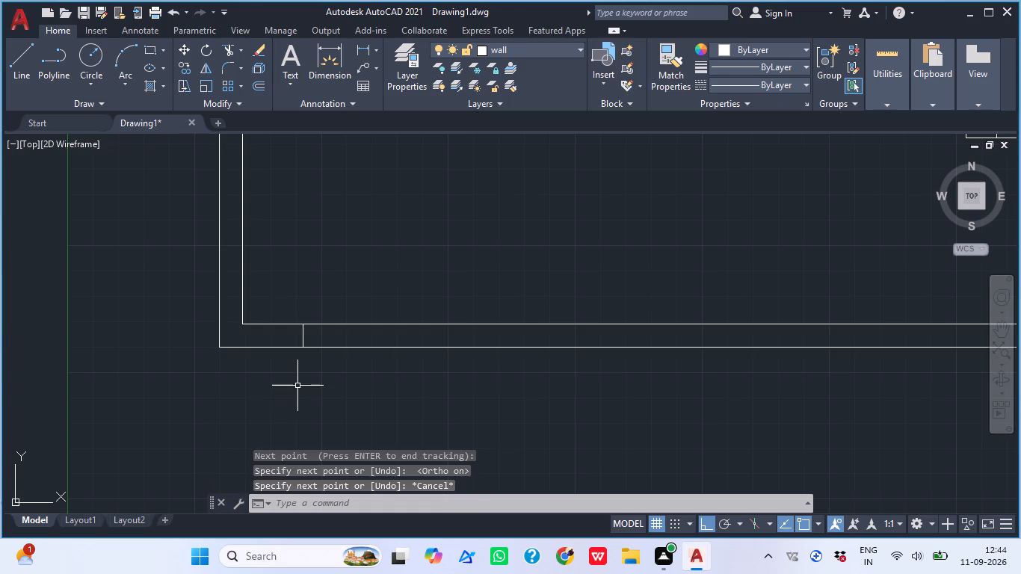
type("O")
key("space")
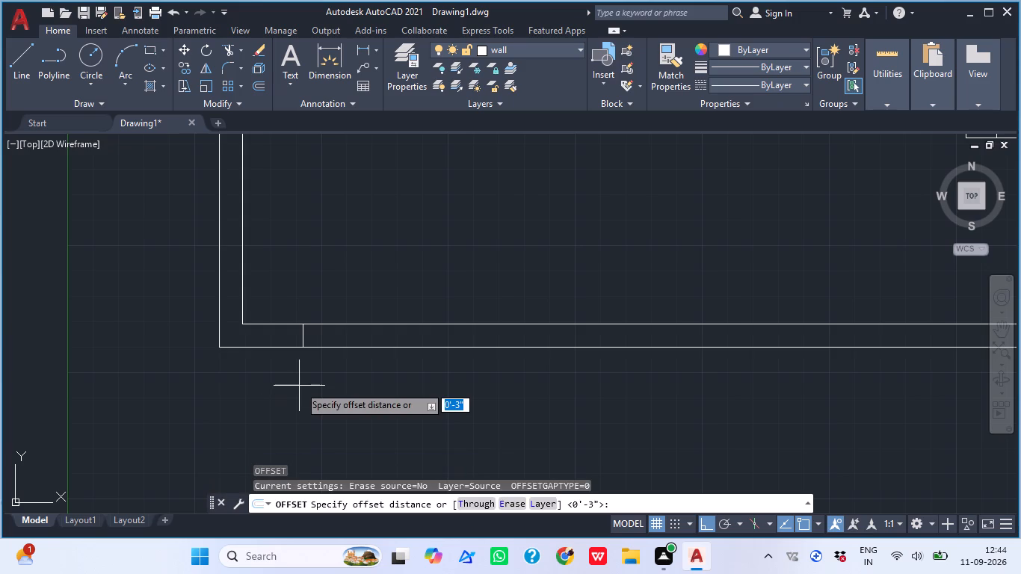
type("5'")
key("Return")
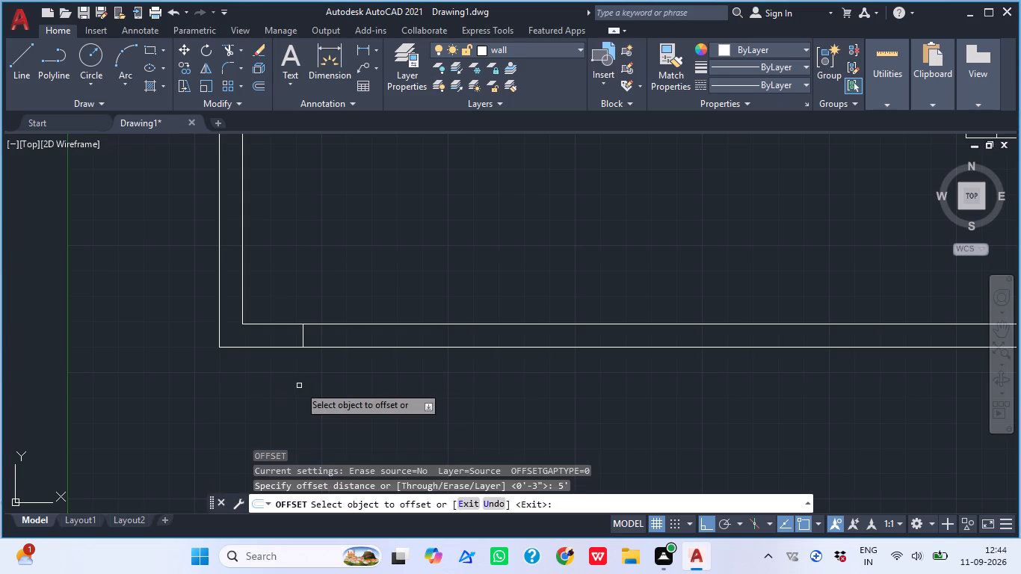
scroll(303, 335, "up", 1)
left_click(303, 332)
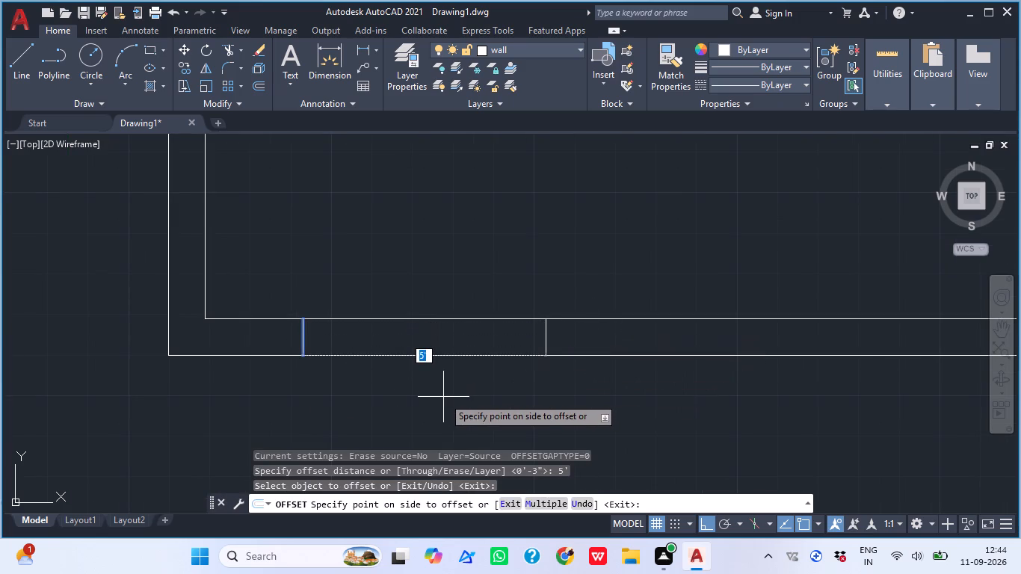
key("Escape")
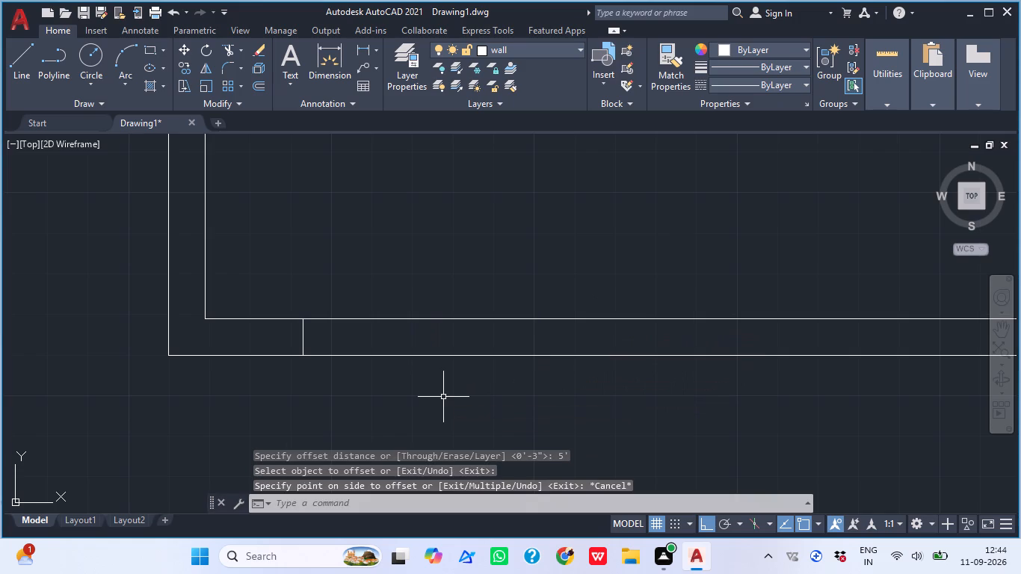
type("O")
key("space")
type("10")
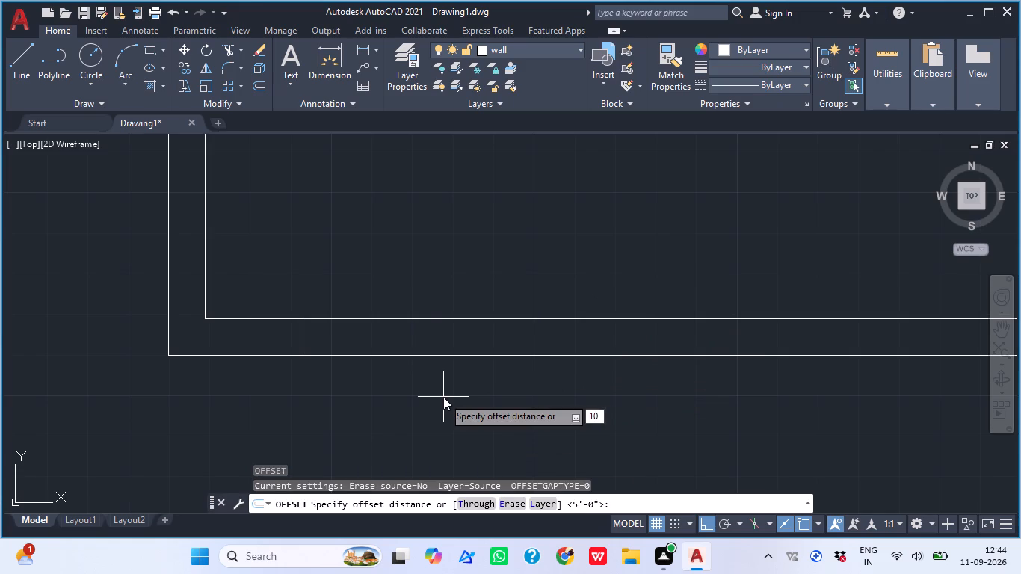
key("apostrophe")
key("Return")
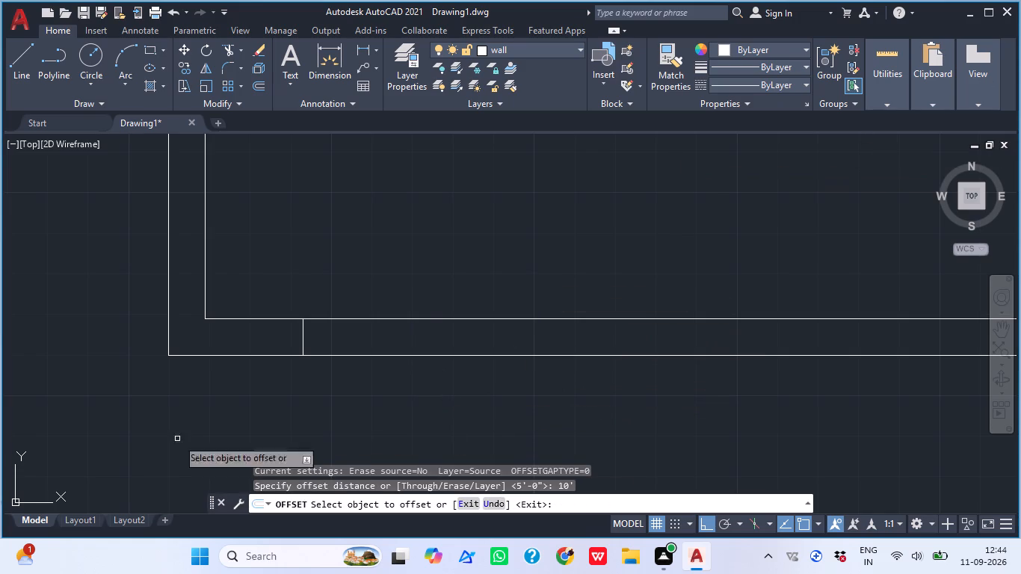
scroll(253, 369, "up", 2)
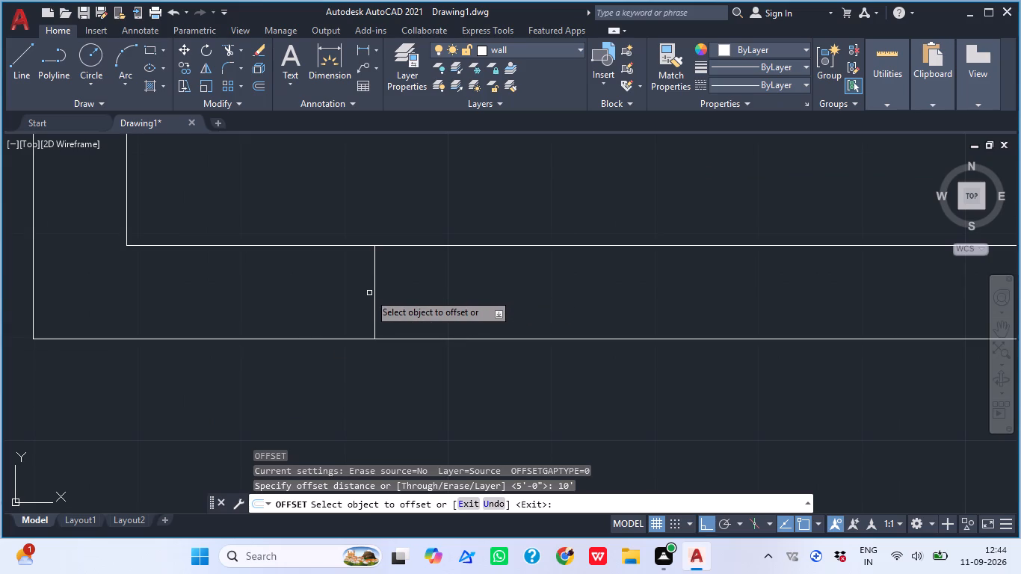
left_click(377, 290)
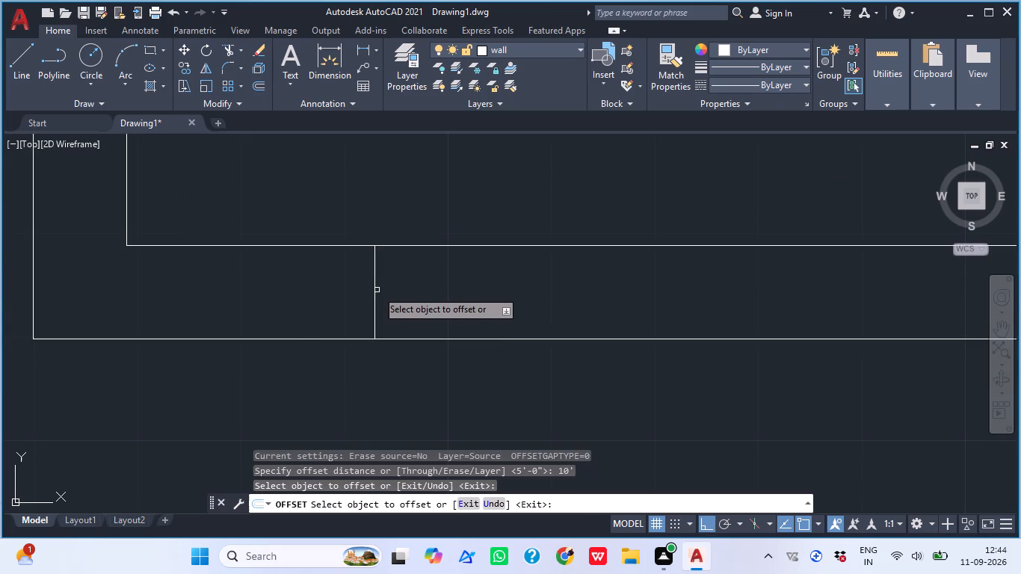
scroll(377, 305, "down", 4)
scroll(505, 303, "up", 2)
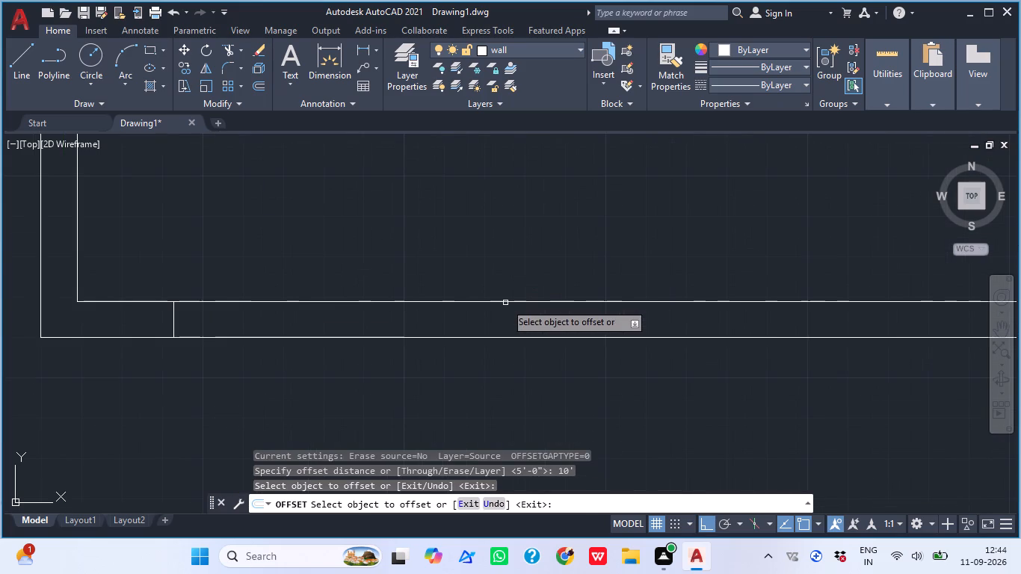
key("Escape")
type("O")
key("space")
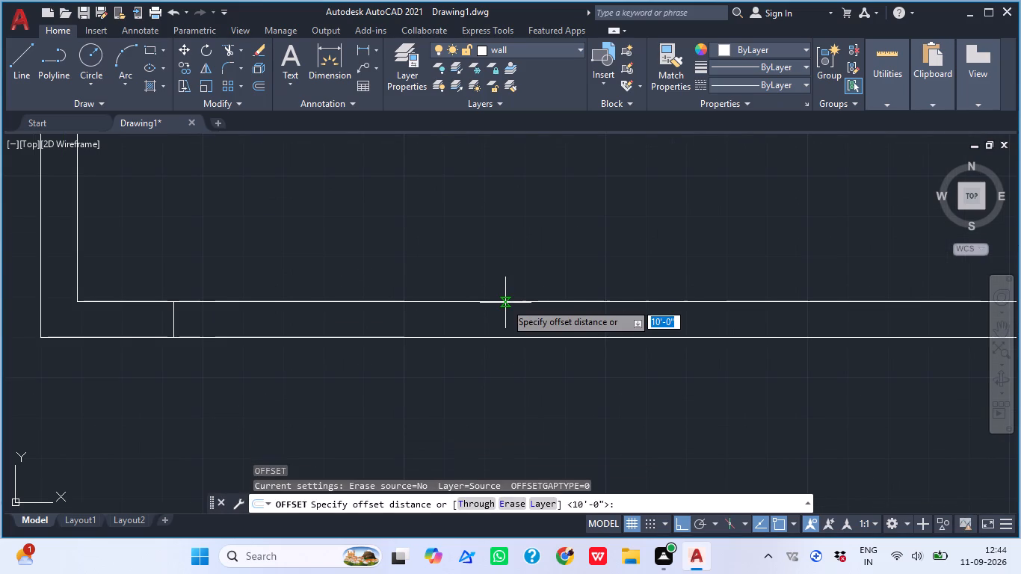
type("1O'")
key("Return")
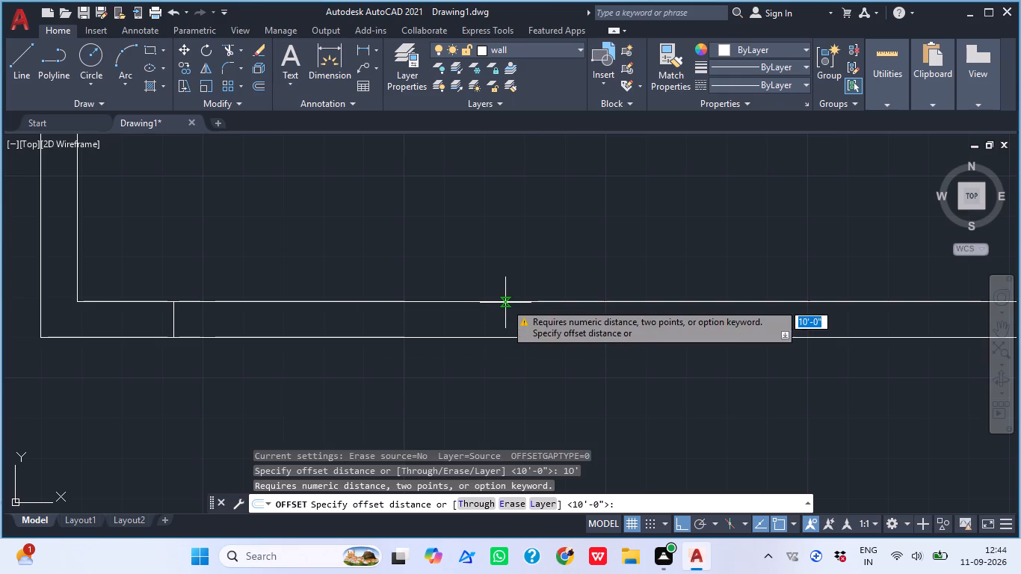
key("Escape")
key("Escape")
Offset the line across the south boundary wall 10' to the east.
type("O")
key("space")
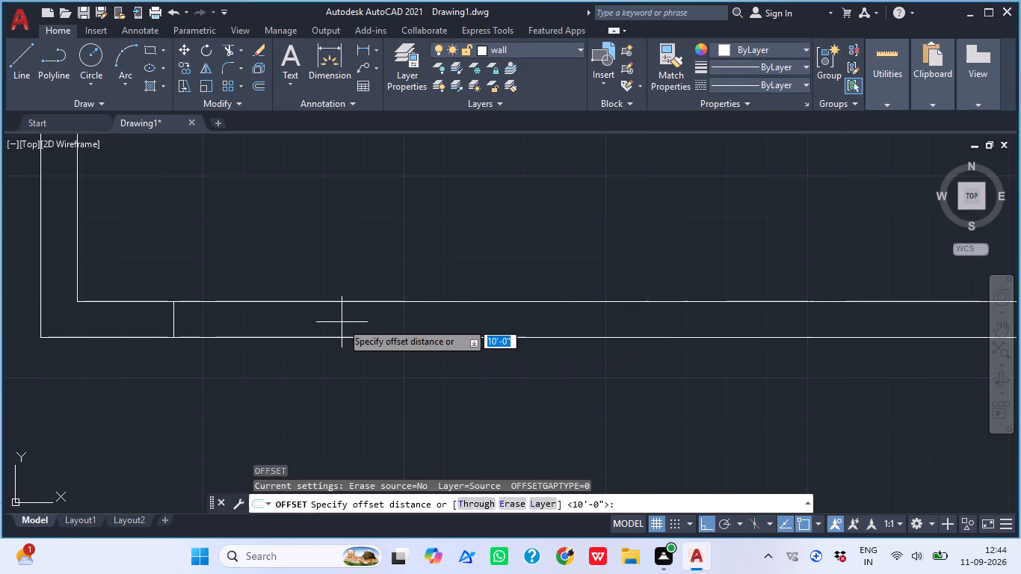
type("1O")
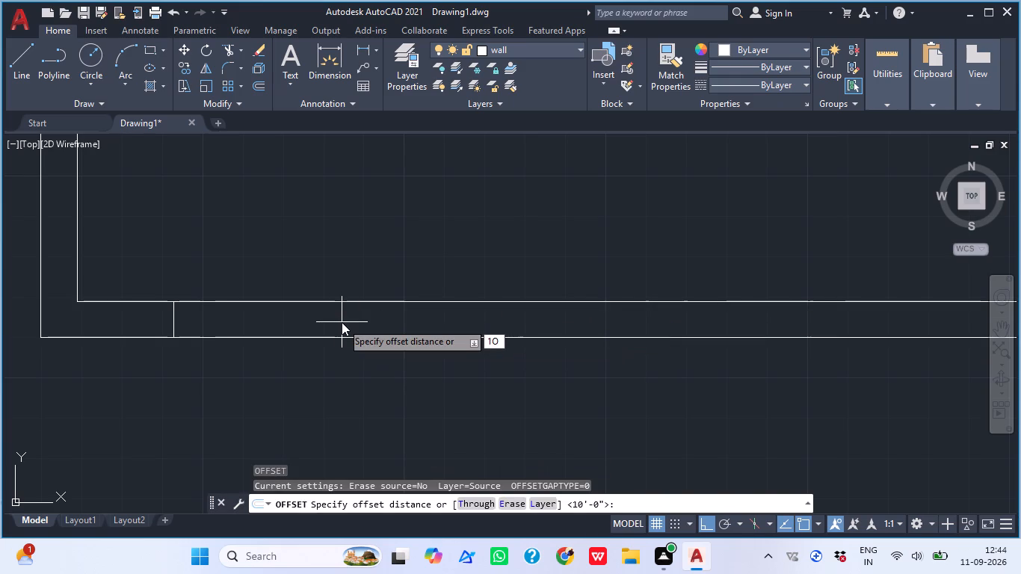
key("BackSpace")
key("0")
key("apostrophe")
key("Return")
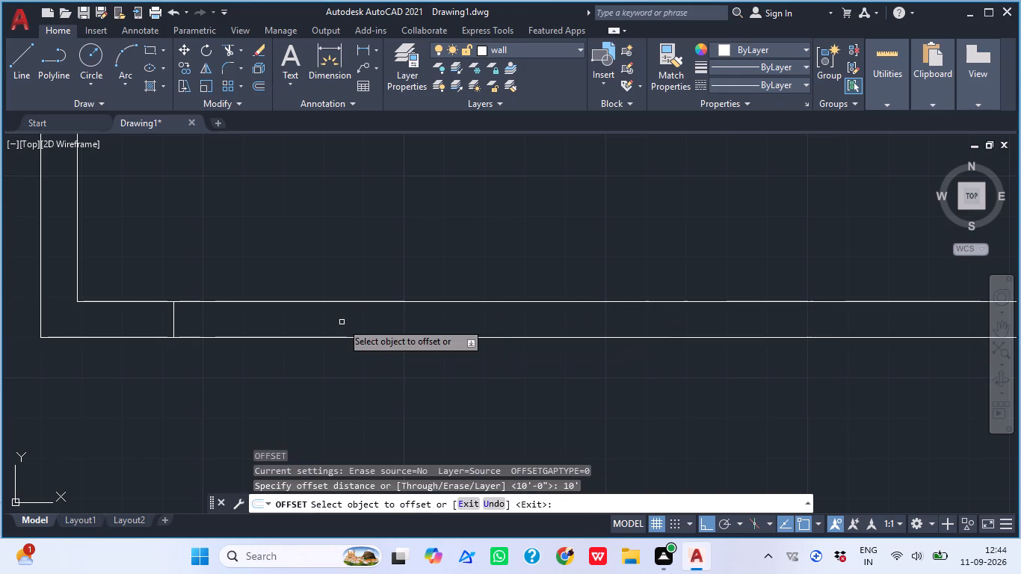
left_click(172, 318)
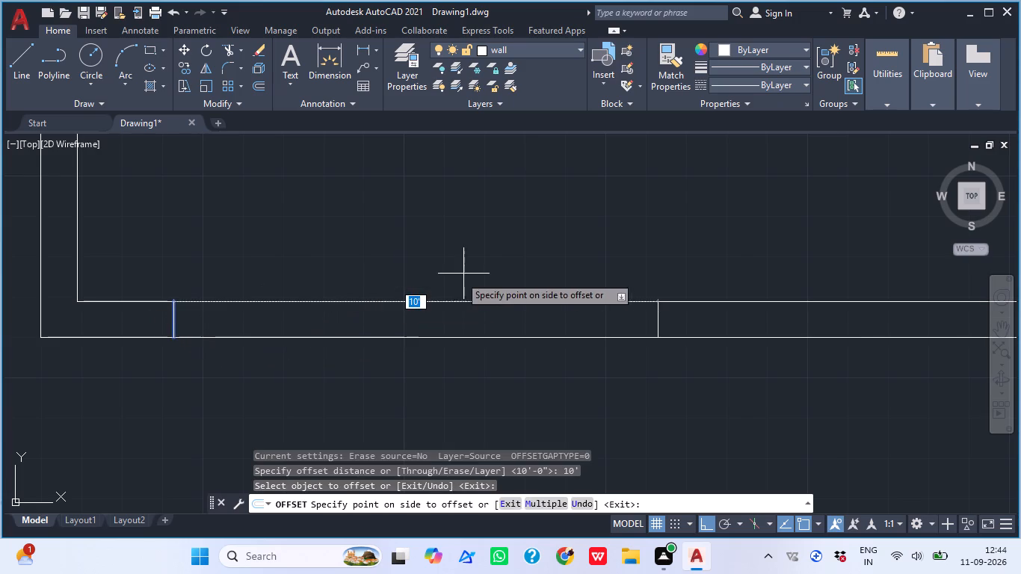
left_click(459, 254)
key("Escape")
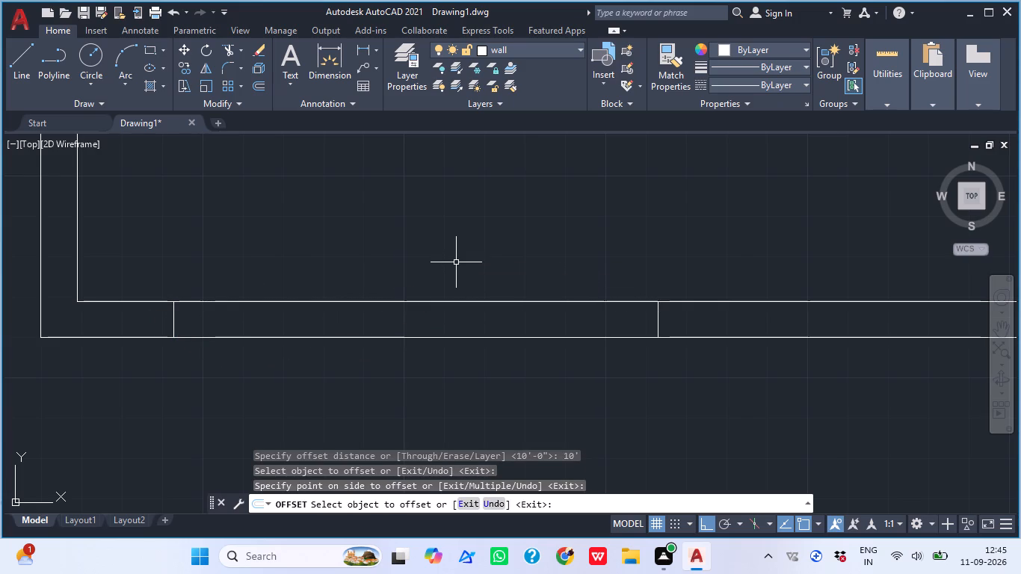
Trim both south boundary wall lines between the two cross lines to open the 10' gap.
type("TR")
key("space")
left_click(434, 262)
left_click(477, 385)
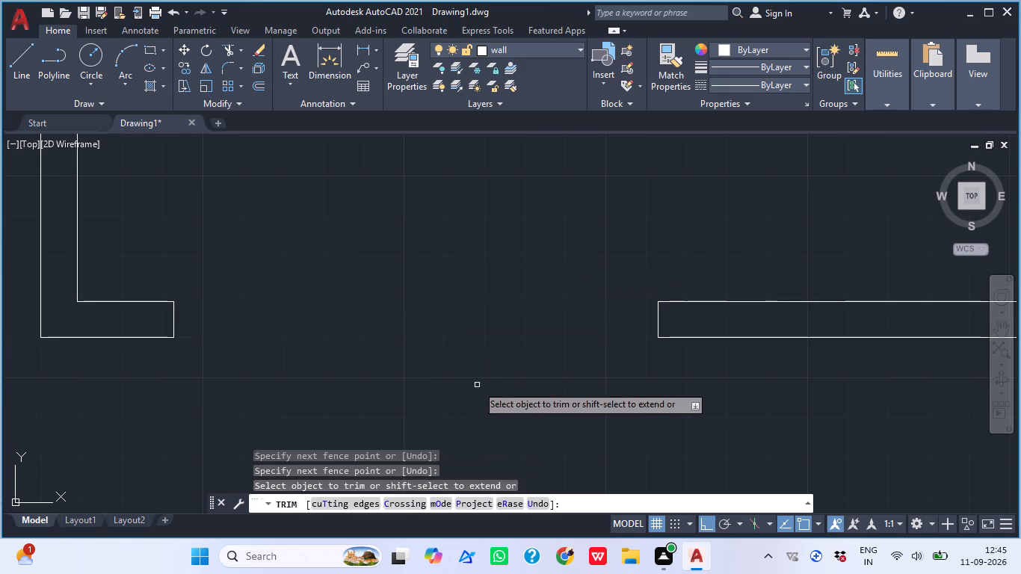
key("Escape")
Offset the end line on the east side of the 10' section 1' to the east.
scroll(642, 373, "down", 1)
middle_click_drag(642, 375, 548, 380)
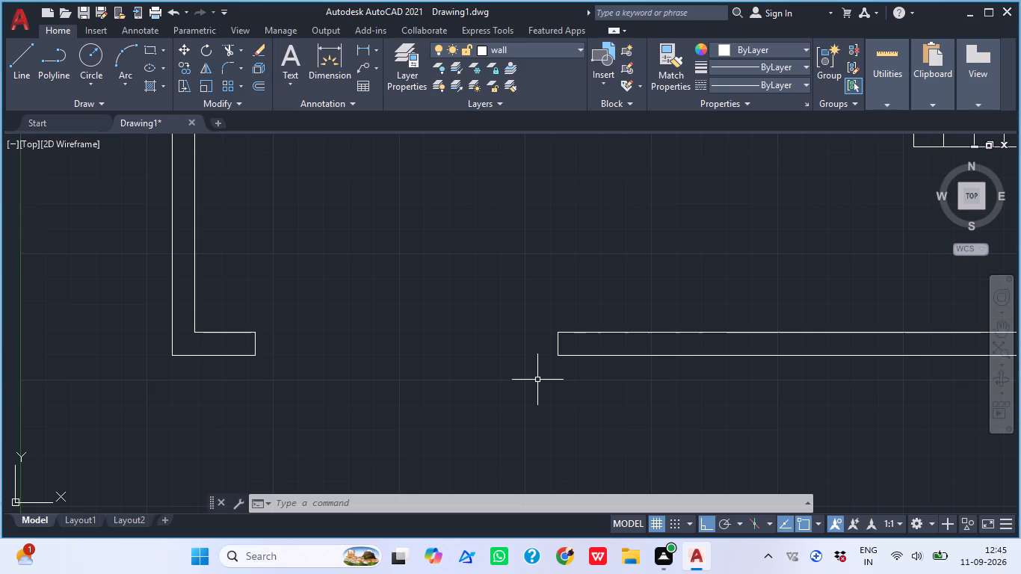
type("O")
key("space")
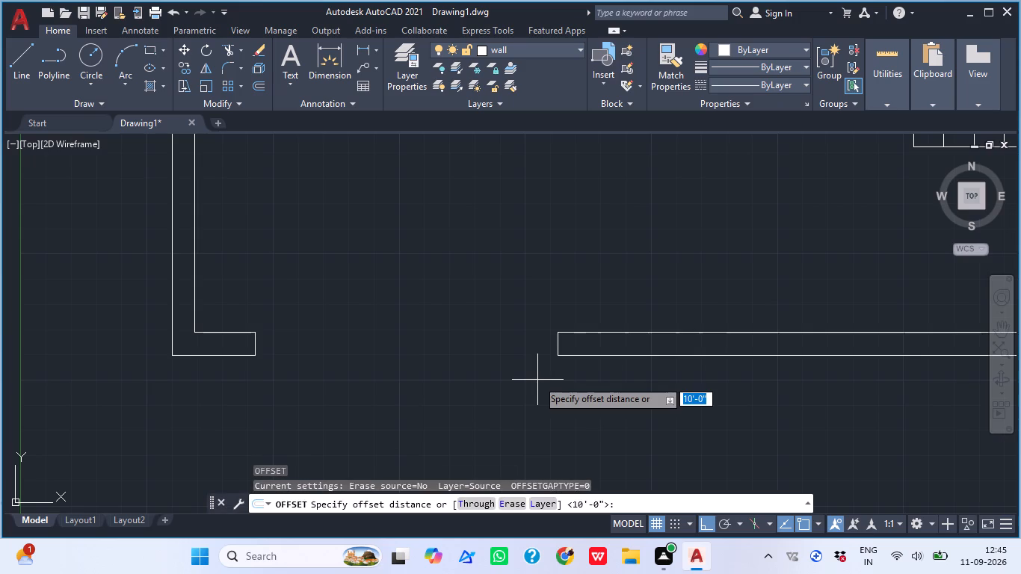
type("1'")
key("Return")
scroll(540, 374, "up", 2)
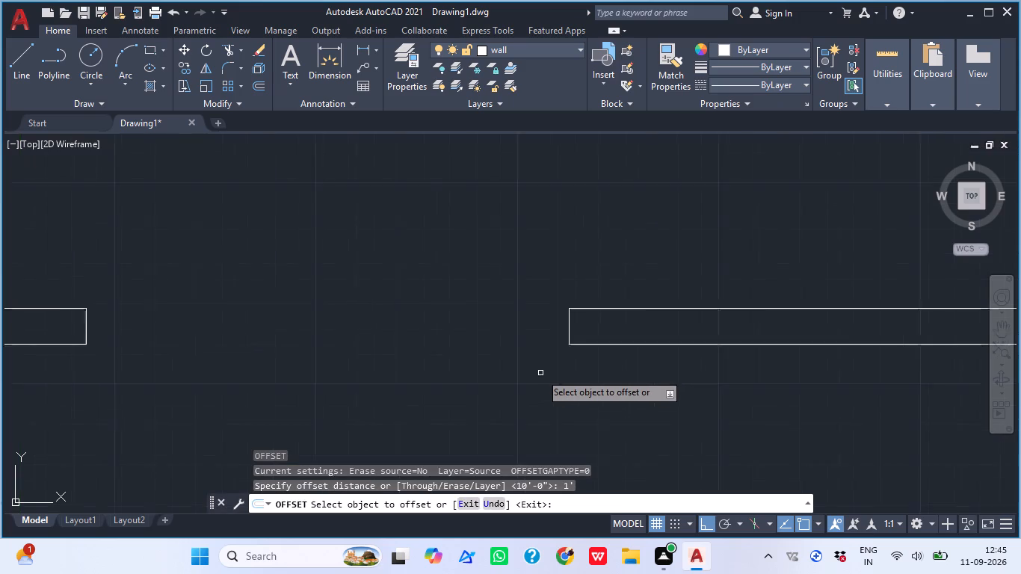
left_click(587, 304)
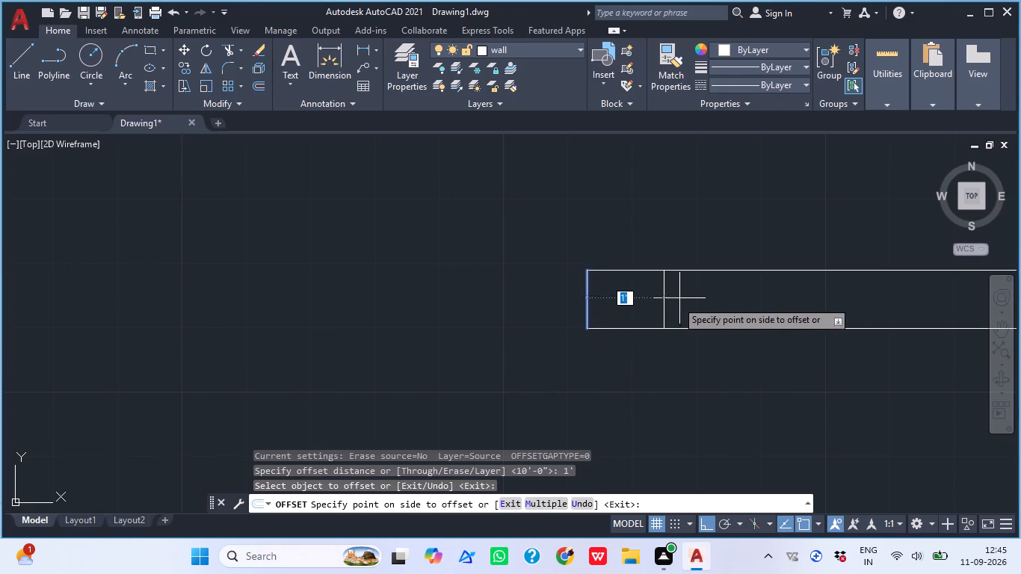
left_click(734, 290)
middle_click_drag(704, 308, 546, 392)
key("Escape")
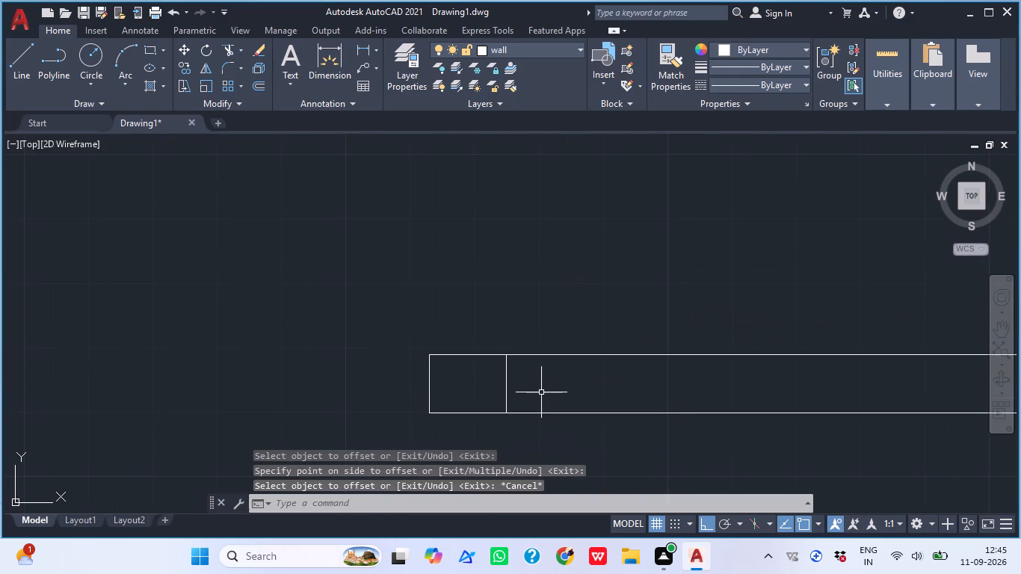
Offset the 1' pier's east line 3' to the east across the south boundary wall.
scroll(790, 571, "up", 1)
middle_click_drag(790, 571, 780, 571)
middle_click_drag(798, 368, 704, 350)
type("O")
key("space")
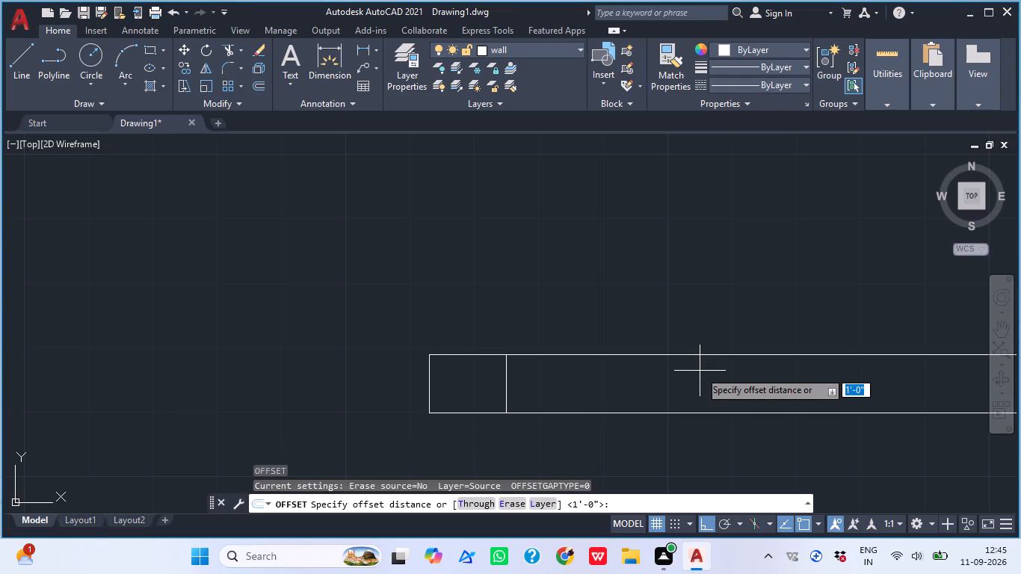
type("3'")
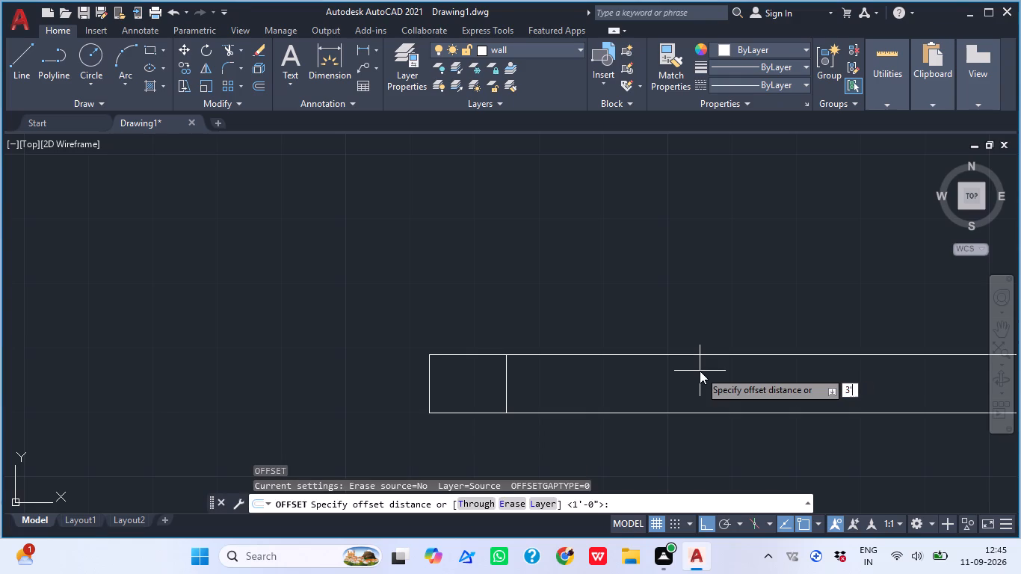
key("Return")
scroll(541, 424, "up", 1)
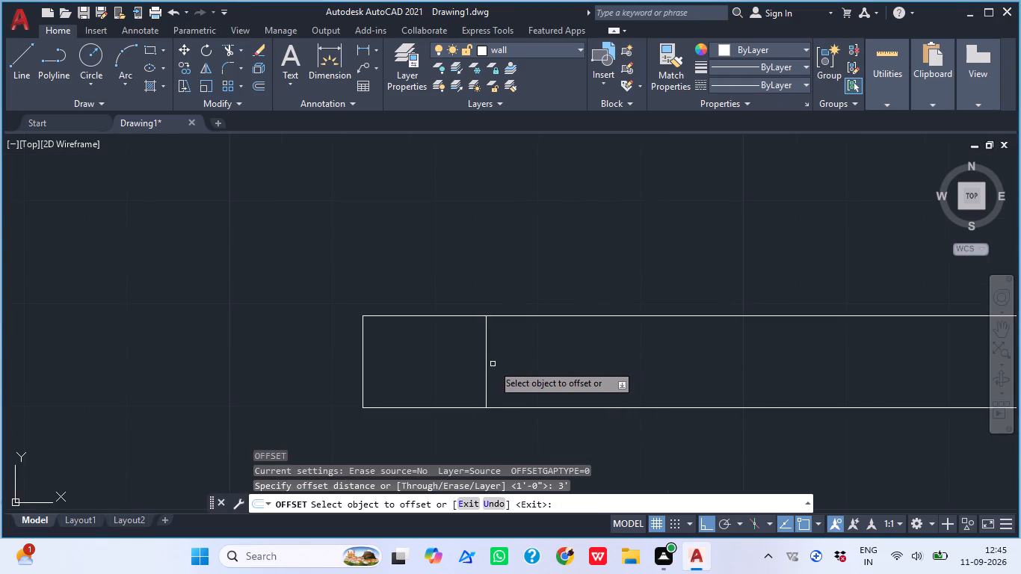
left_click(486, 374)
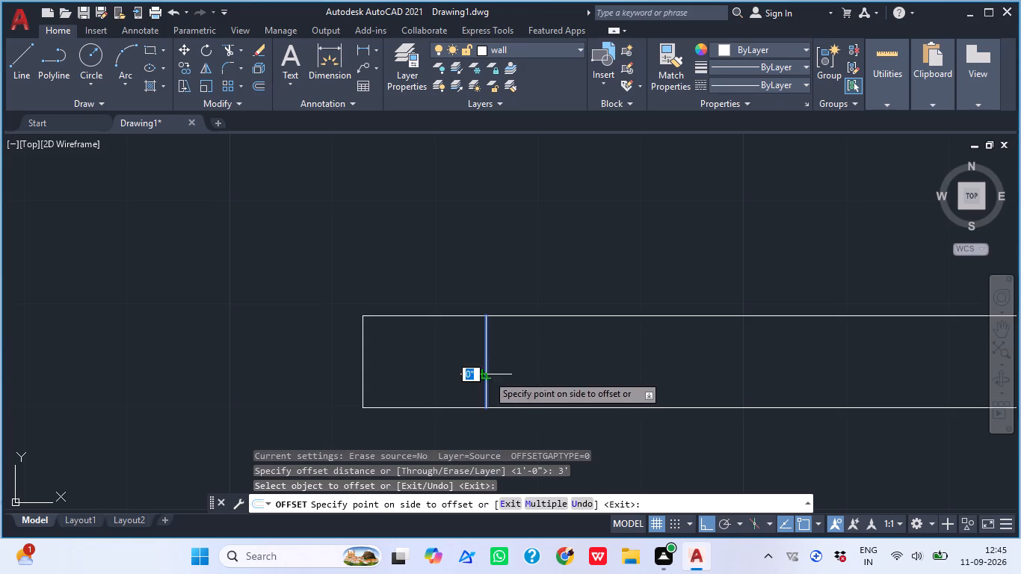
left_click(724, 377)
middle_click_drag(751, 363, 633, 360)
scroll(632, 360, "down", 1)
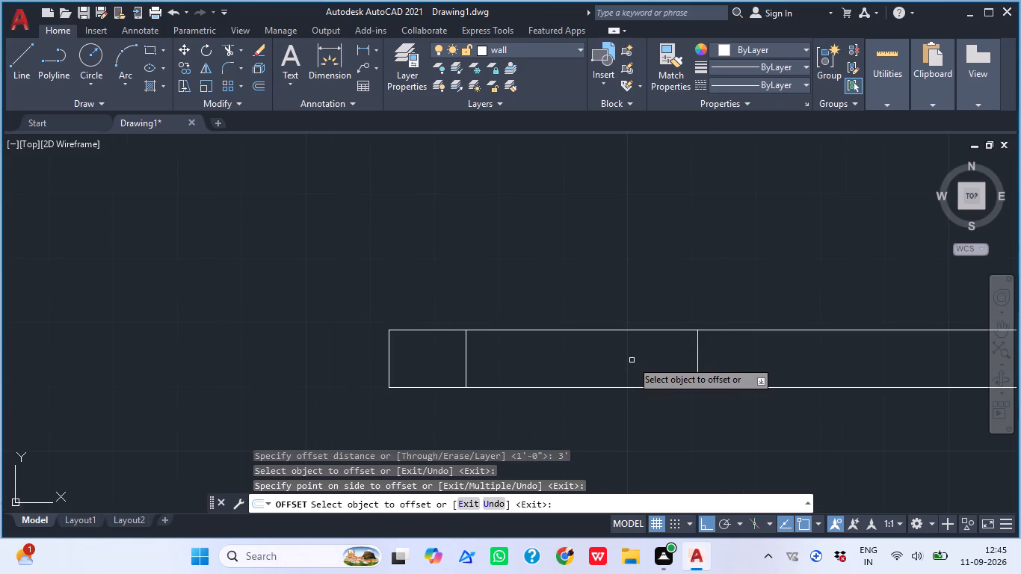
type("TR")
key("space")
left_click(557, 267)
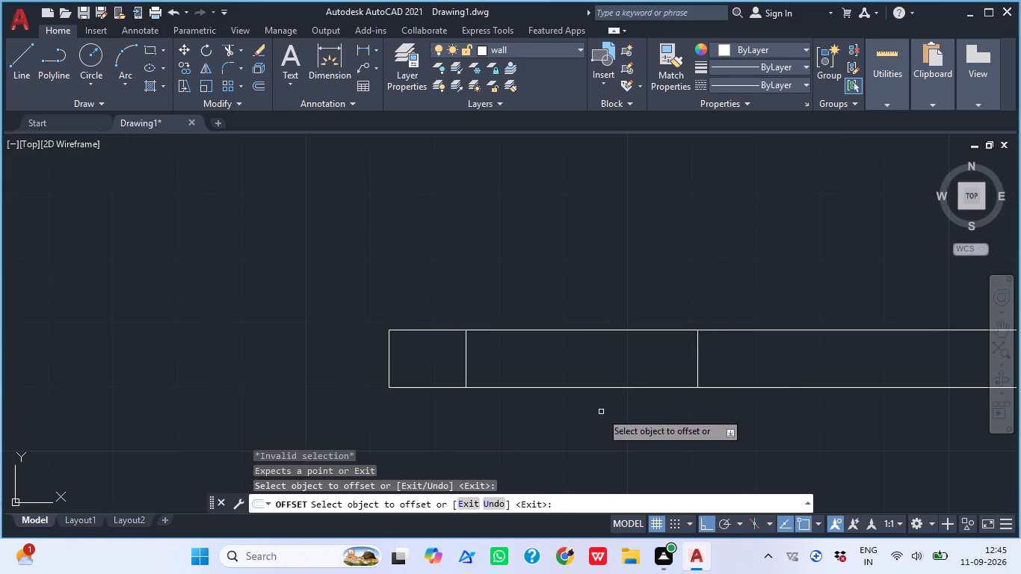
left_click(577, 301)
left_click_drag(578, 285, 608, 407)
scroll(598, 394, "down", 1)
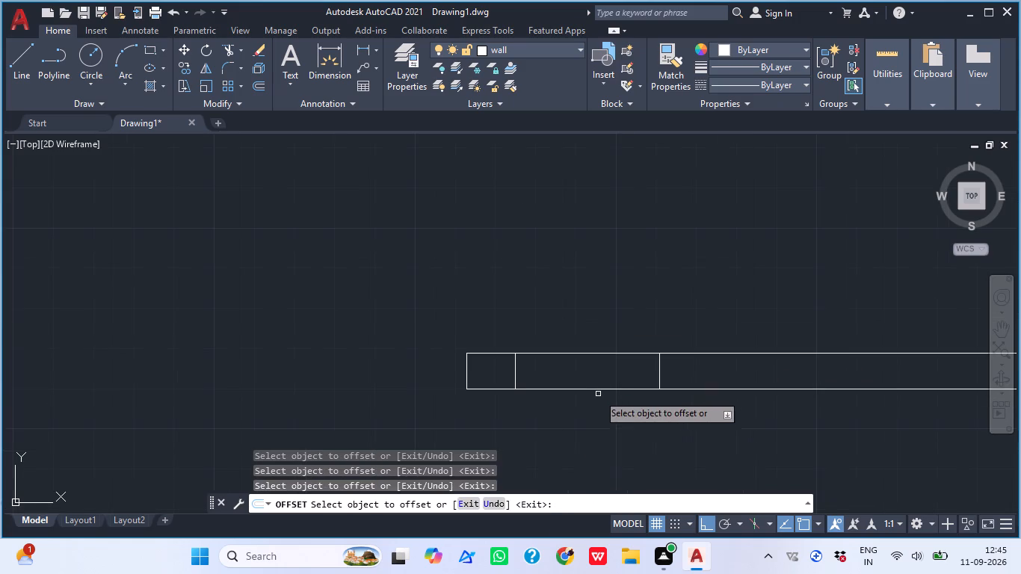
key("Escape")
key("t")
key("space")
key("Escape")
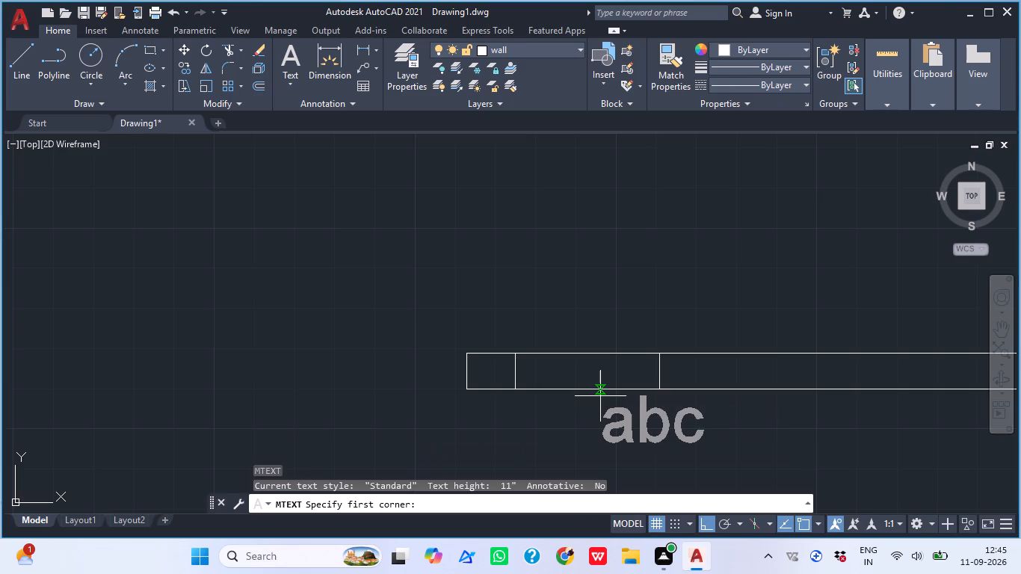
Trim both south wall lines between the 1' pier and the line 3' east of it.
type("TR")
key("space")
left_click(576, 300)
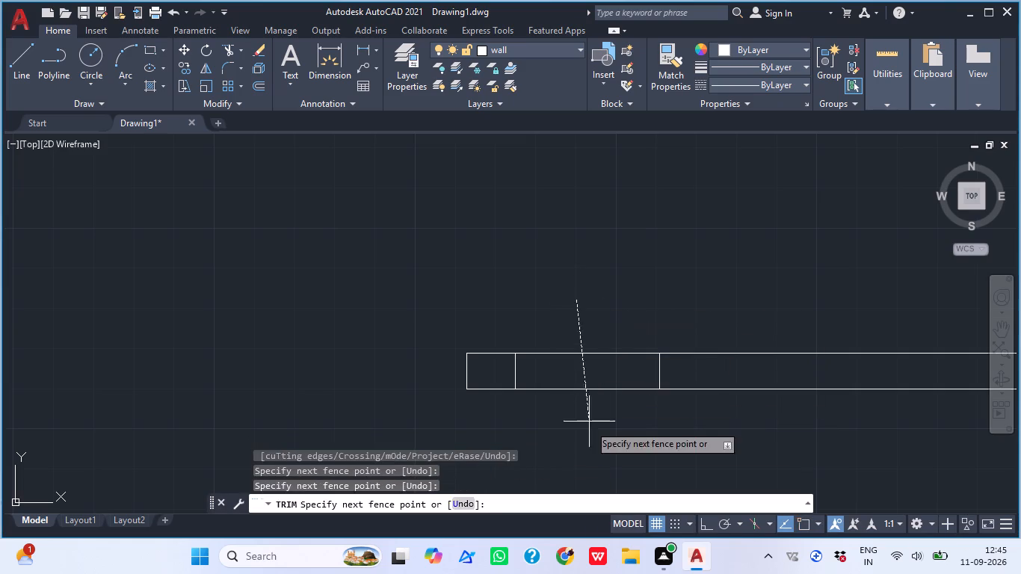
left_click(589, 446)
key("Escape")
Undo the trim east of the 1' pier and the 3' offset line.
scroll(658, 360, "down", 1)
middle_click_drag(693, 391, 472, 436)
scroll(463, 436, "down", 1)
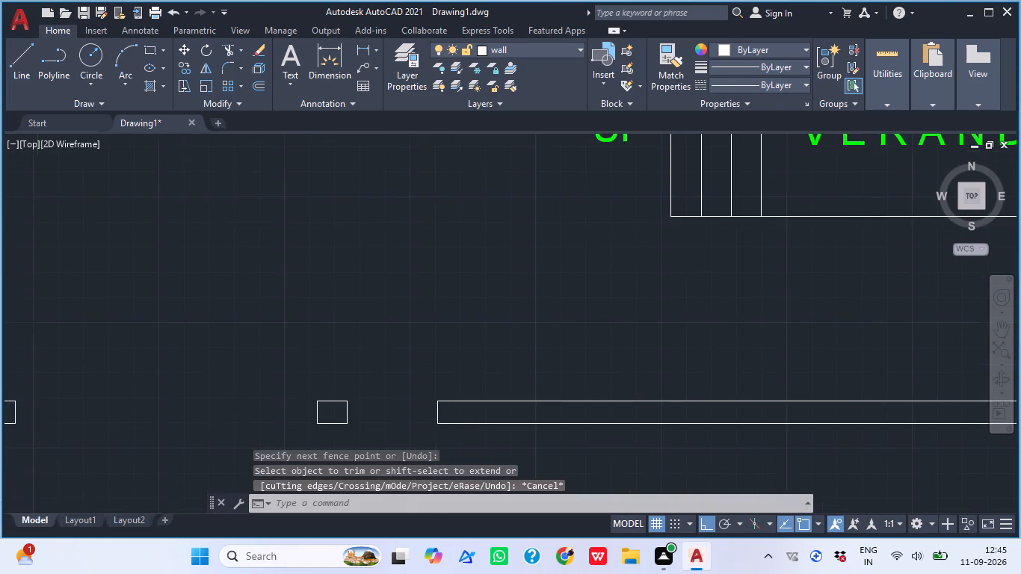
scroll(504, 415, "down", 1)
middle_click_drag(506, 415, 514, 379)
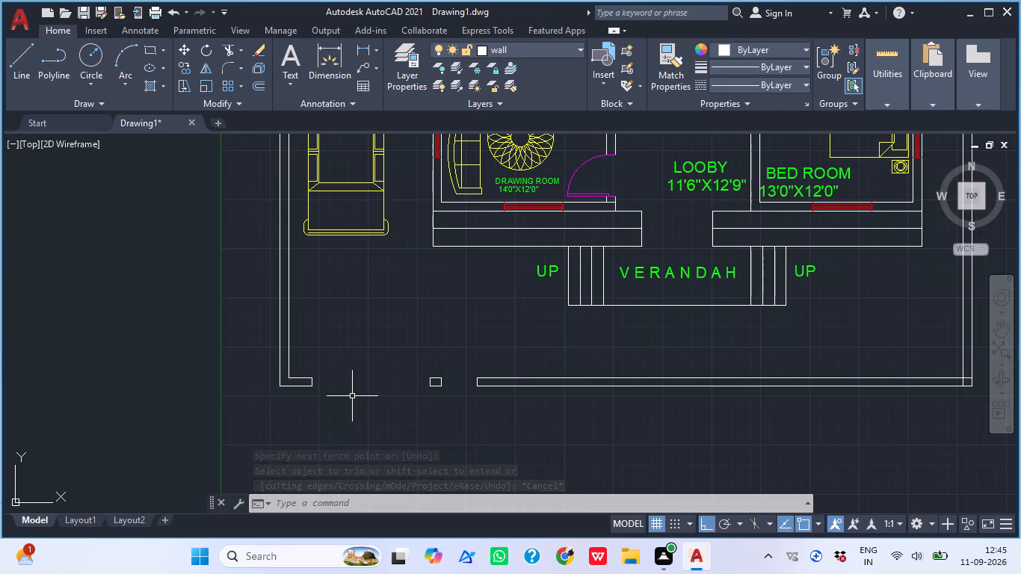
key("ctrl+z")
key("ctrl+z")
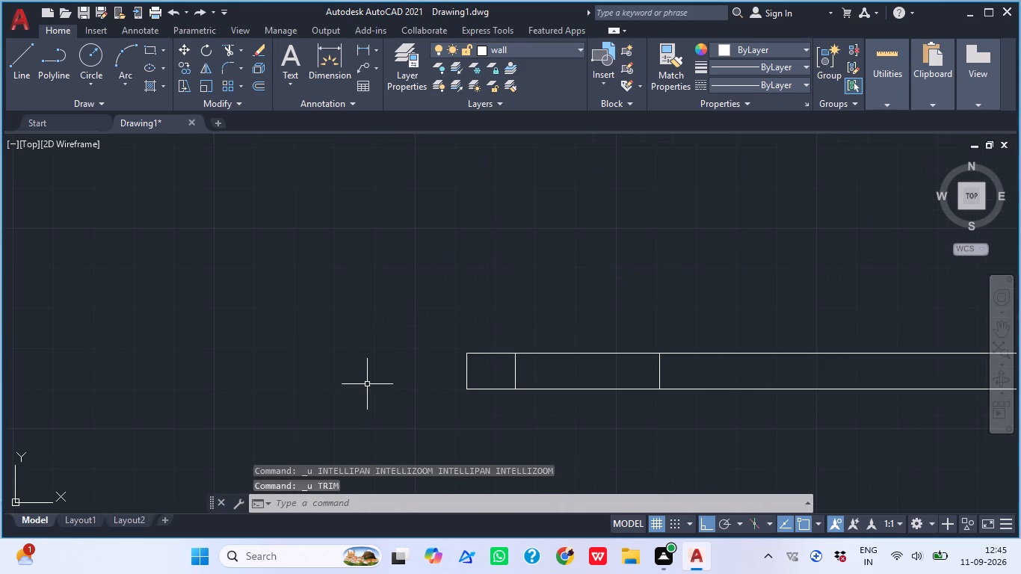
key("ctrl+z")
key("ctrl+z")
Offset the 1' pier's east line 4' to the east across the south boundary wall.
type("O")
key("space")
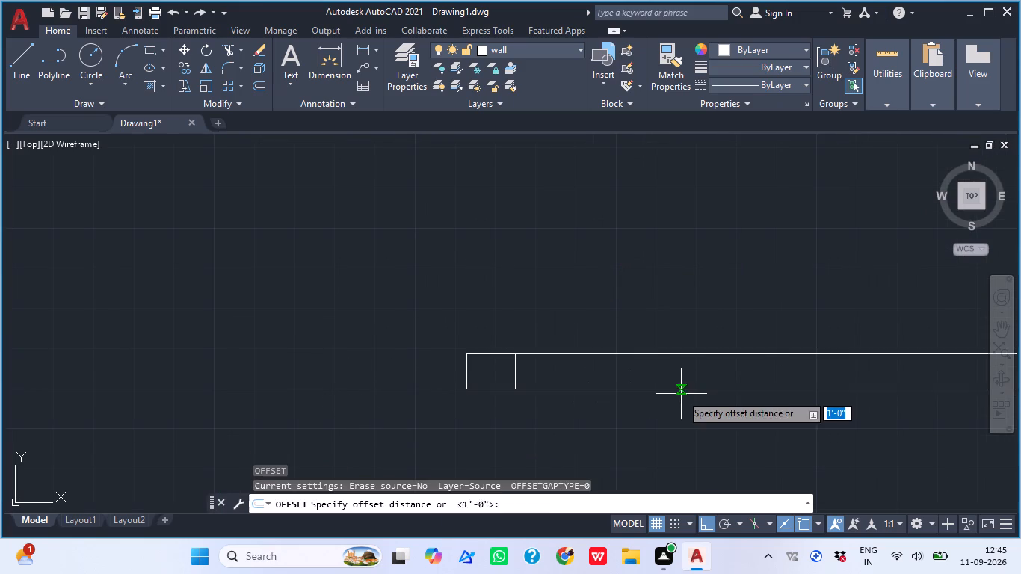
type("4'")
key("Return")
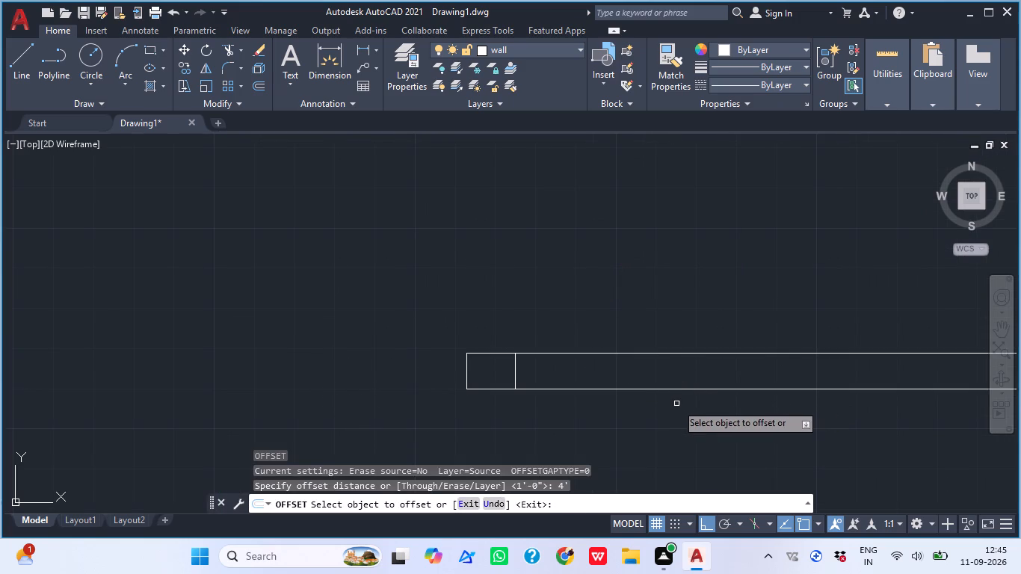
left_click(514, 373)
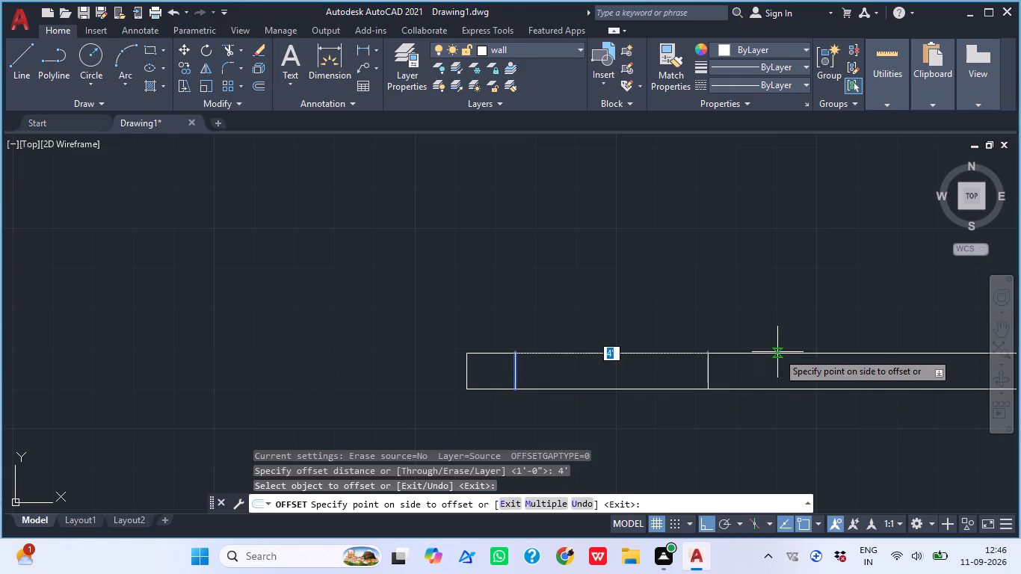
left_click(780, 352)
key("Escape")
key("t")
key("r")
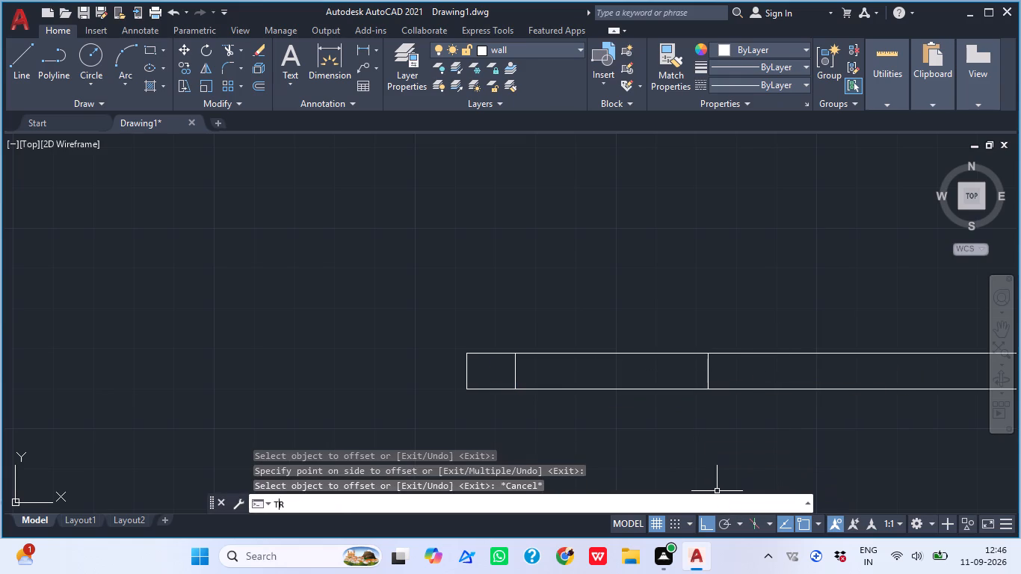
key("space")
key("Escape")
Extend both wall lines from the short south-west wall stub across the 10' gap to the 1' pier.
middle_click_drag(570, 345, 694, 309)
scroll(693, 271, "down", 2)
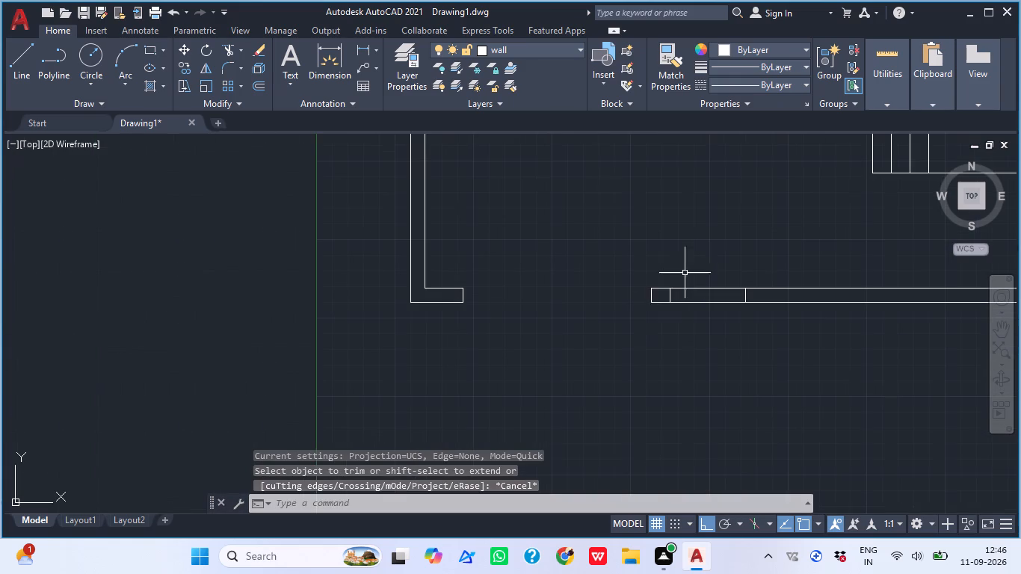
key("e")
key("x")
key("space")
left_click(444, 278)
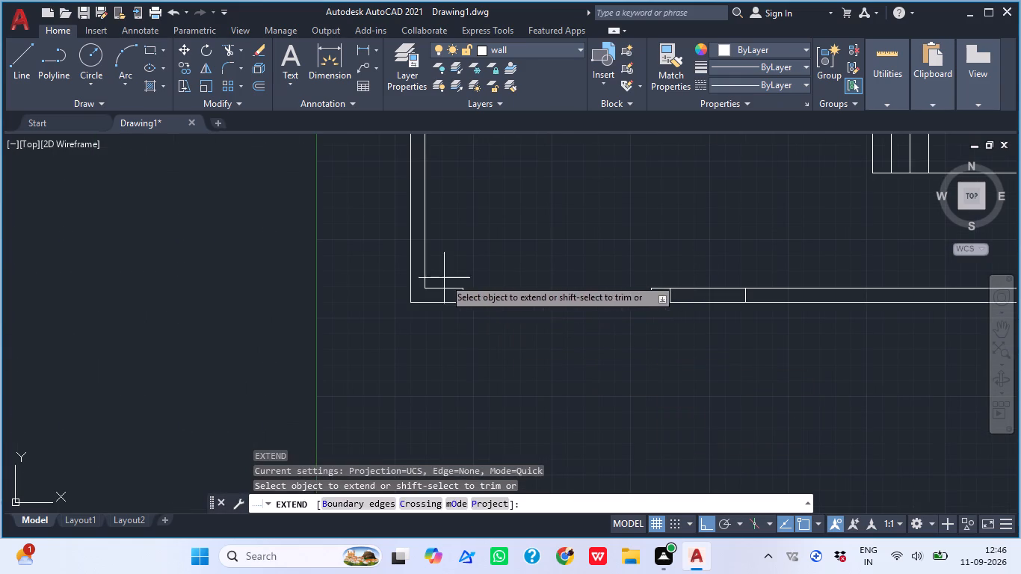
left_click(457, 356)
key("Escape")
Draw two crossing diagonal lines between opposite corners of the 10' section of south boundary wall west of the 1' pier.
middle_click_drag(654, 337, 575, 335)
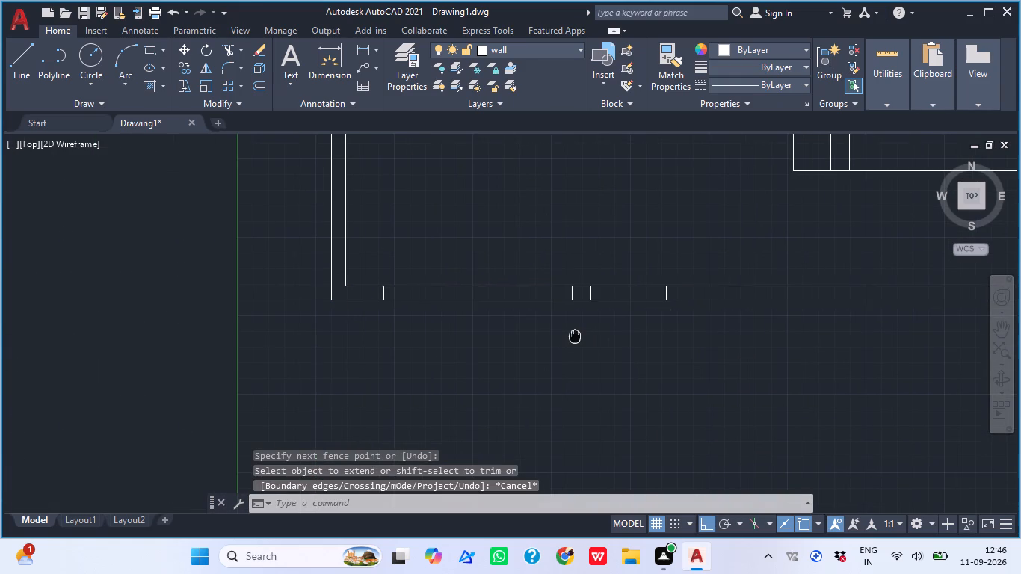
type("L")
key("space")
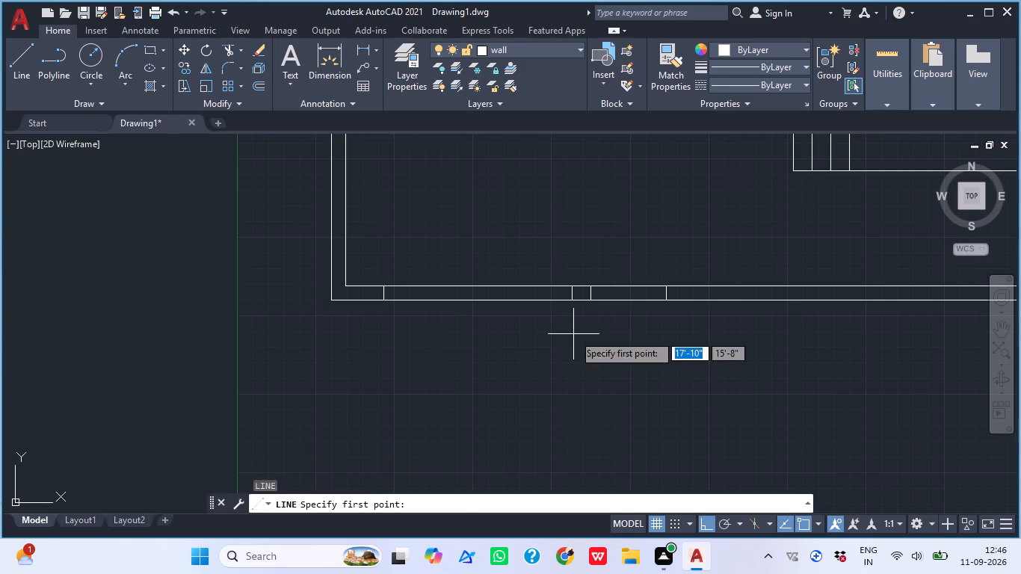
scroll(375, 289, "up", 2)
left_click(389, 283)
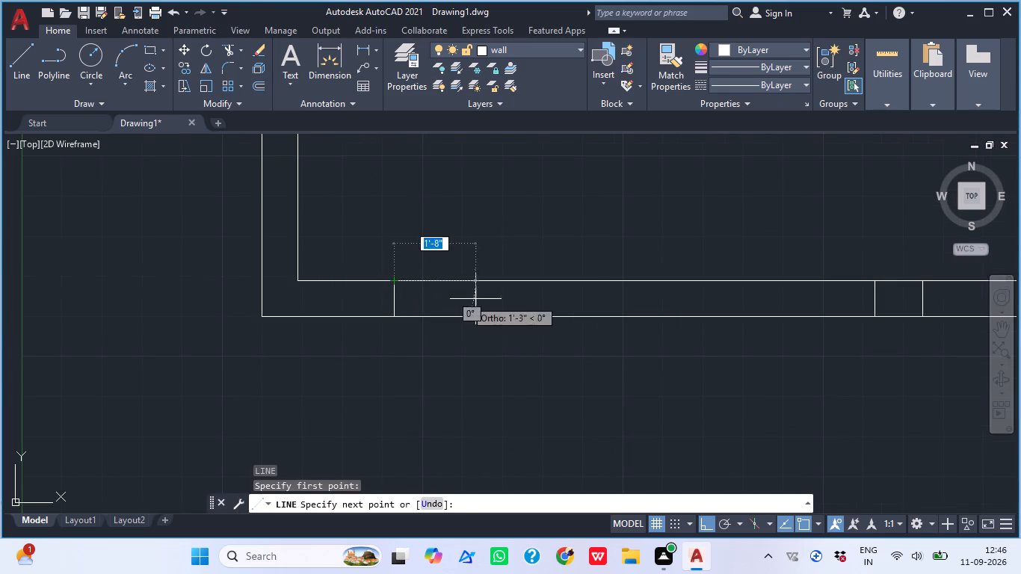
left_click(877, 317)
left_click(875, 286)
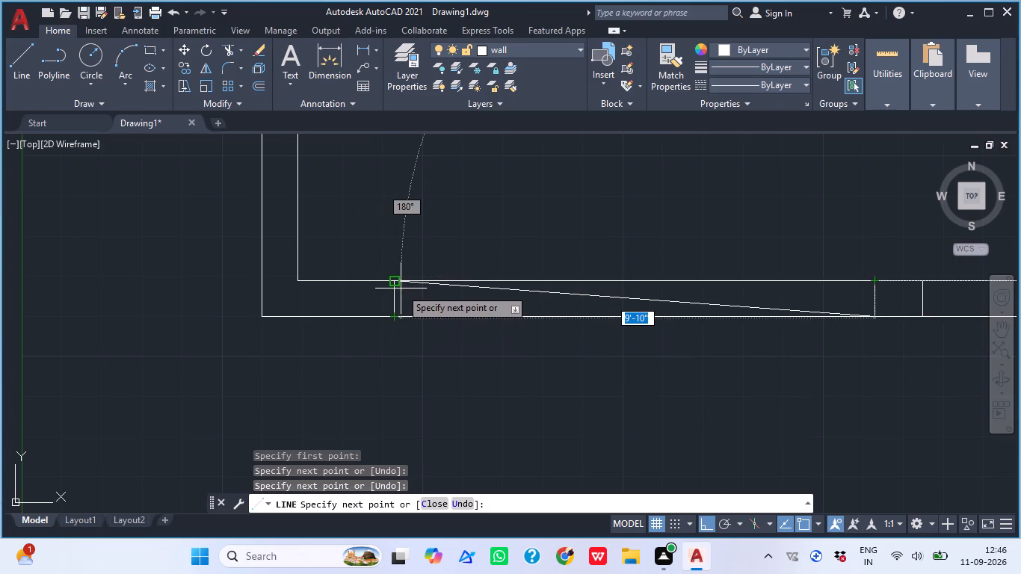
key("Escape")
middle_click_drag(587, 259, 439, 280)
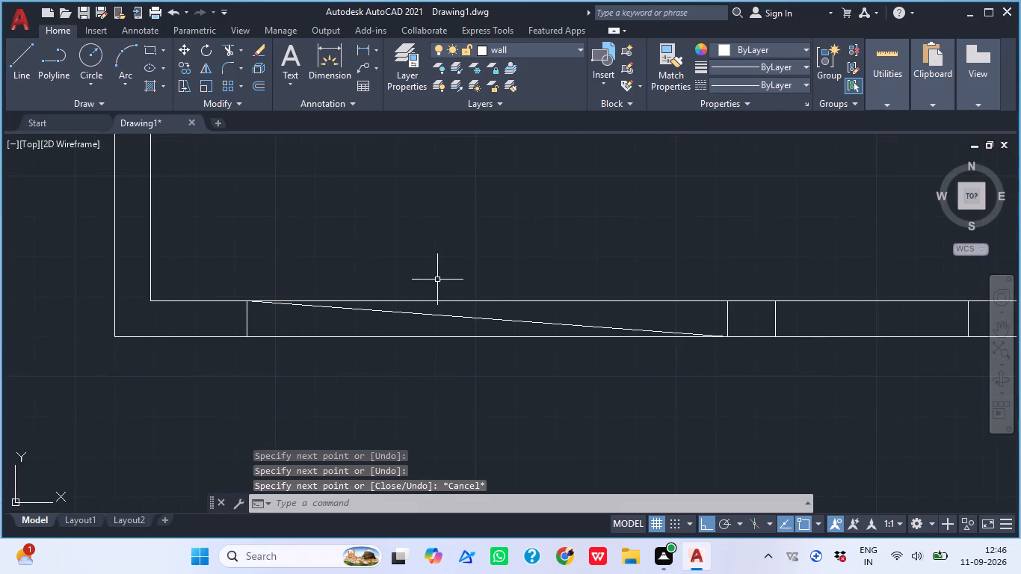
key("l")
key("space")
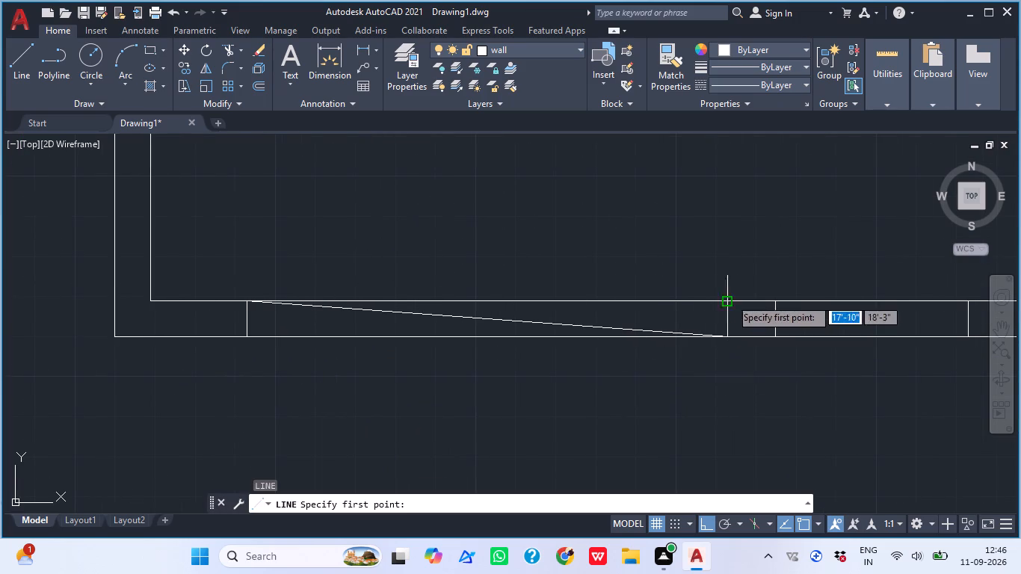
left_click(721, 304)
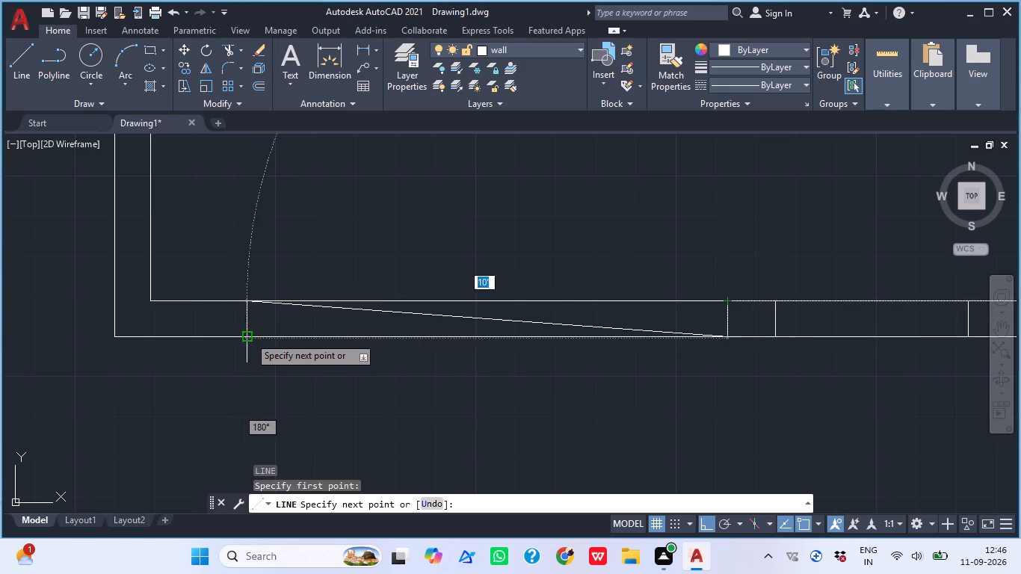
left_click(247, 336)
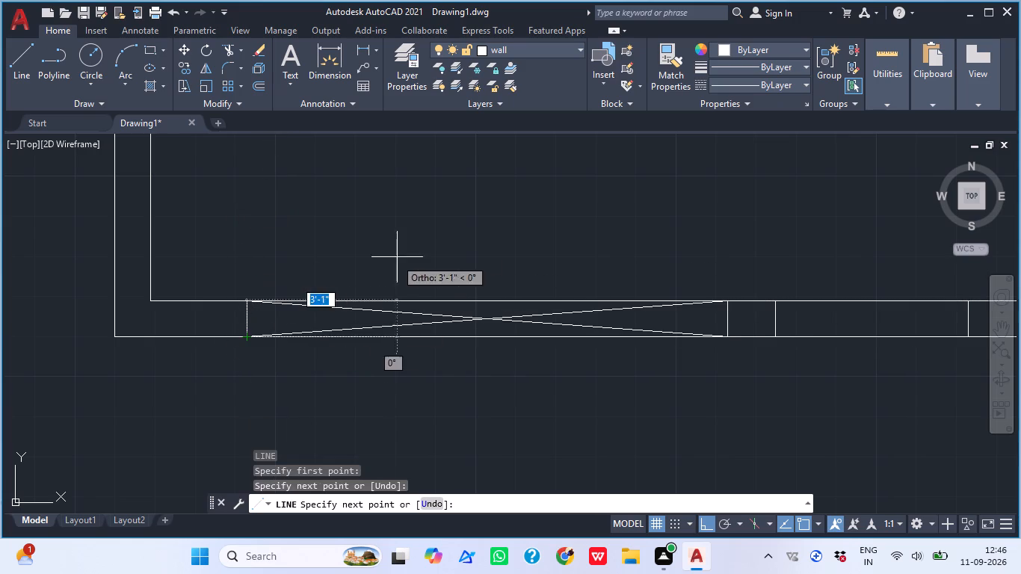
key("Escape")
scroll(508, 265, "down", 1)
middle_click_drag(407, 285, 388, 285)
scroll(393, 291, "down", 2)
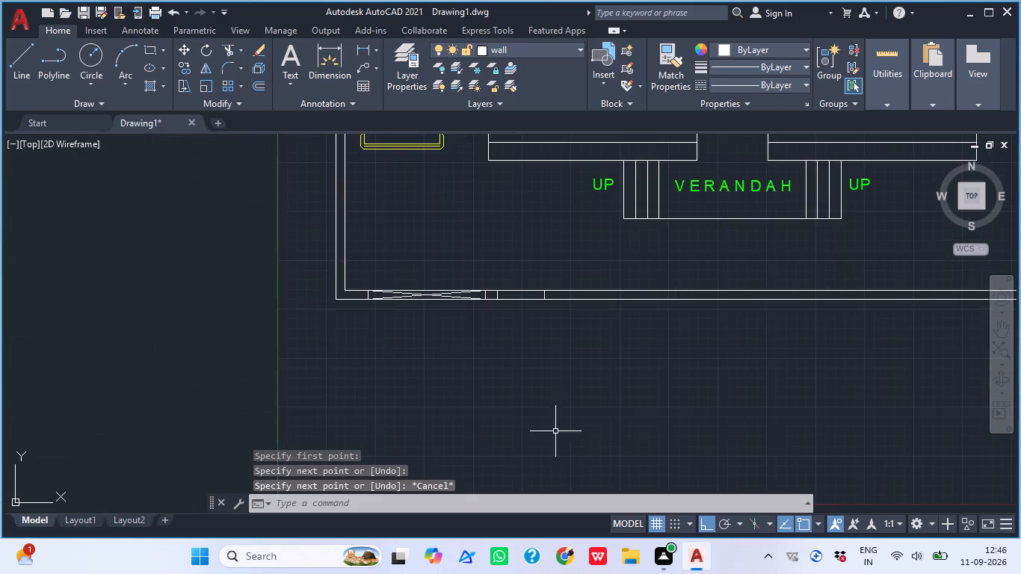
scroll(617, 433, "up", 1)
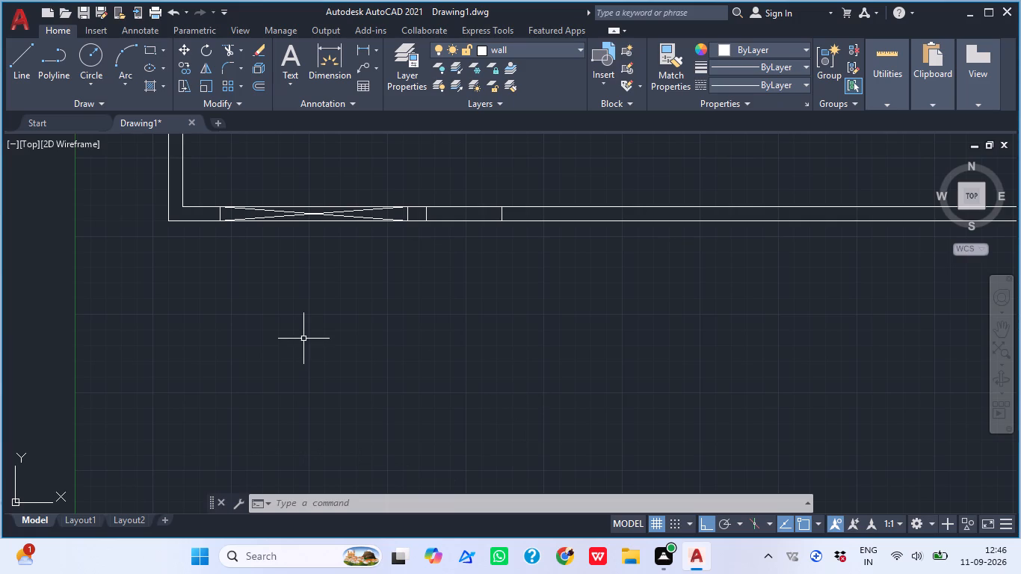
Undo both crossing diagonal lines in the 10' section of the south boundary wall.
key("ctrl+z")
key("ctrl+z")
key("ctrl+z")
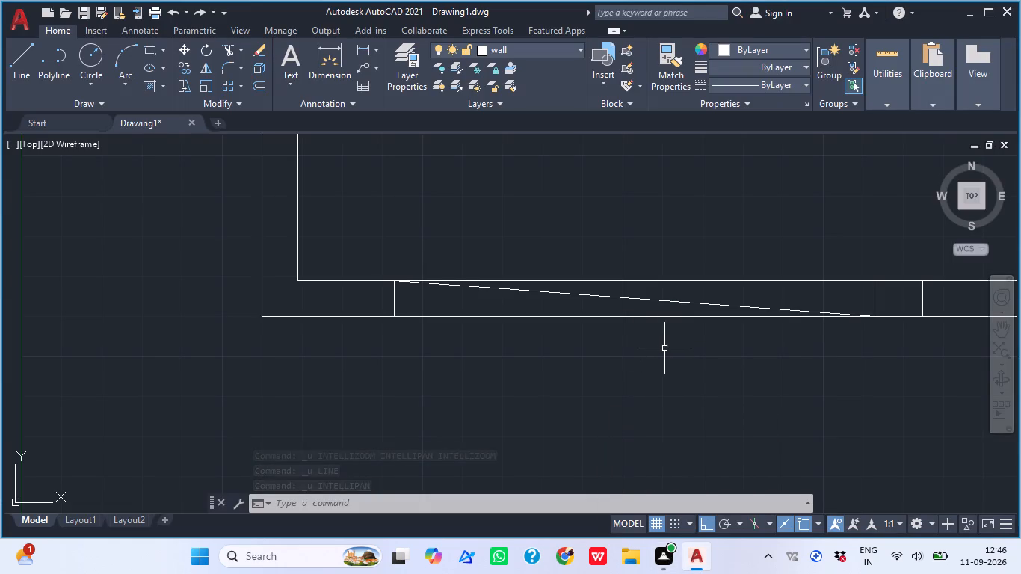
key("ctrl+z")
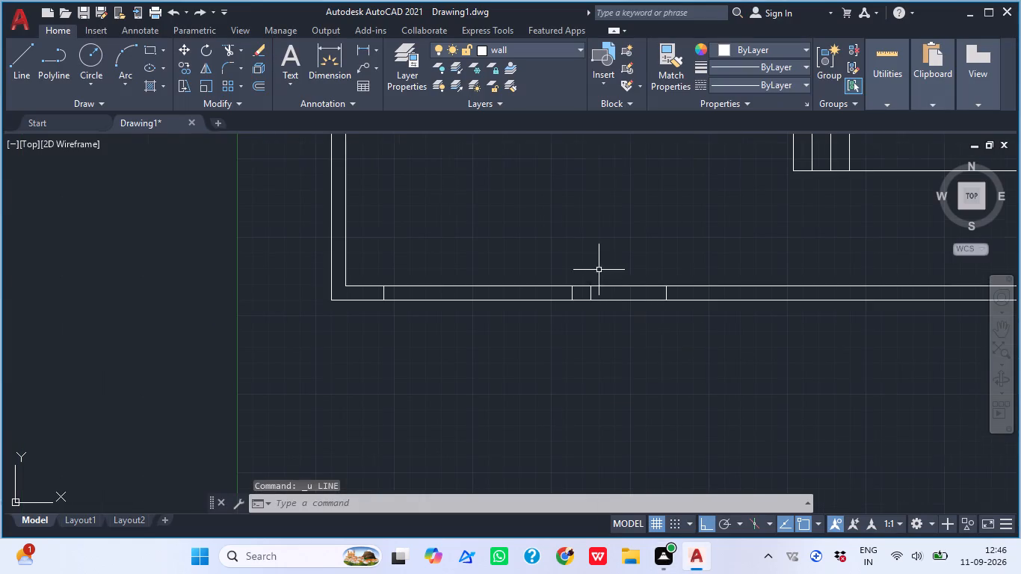
Trim both south boundary wall lines across the 10' section west of the pier and the 4' section east of it.
scroll(596, 268, "up", 2)
middle_click_drag(562, 311, 626, 316)
type("TR")
key("space")
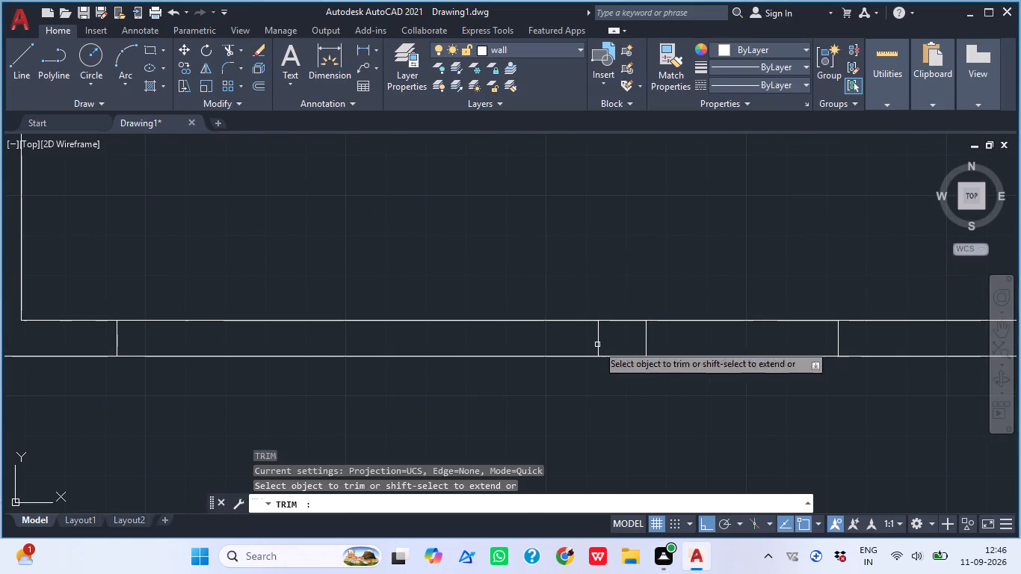
left_click(402, 215)
left_click(423, 398)
left_click(750, 284)
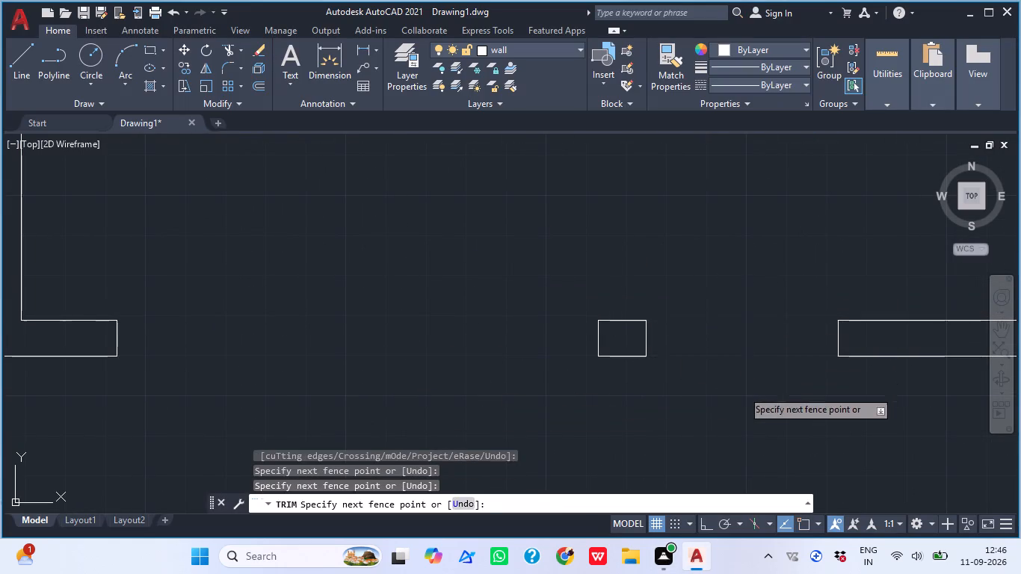
left_click(742, 390)
key("Escape")
middle_click_drag(728, 383, 562, 363)
scroll(472, 365, "down", 2)
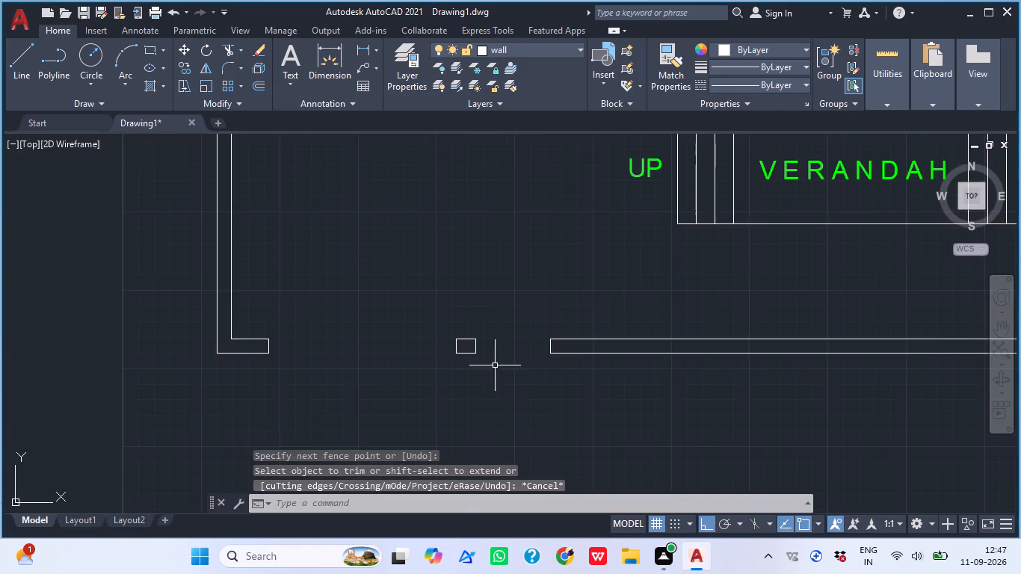
Copy the UP label east of the verandah steps into the 10' and 4' openings of the south boundary wall, with Ortho off.
scroll(514, 370, "down", 1)
middle_click_drag(589, 386, 340, 366)
scroll(377, 348, "down", 2)
scroll(584, 365, "up", 1)
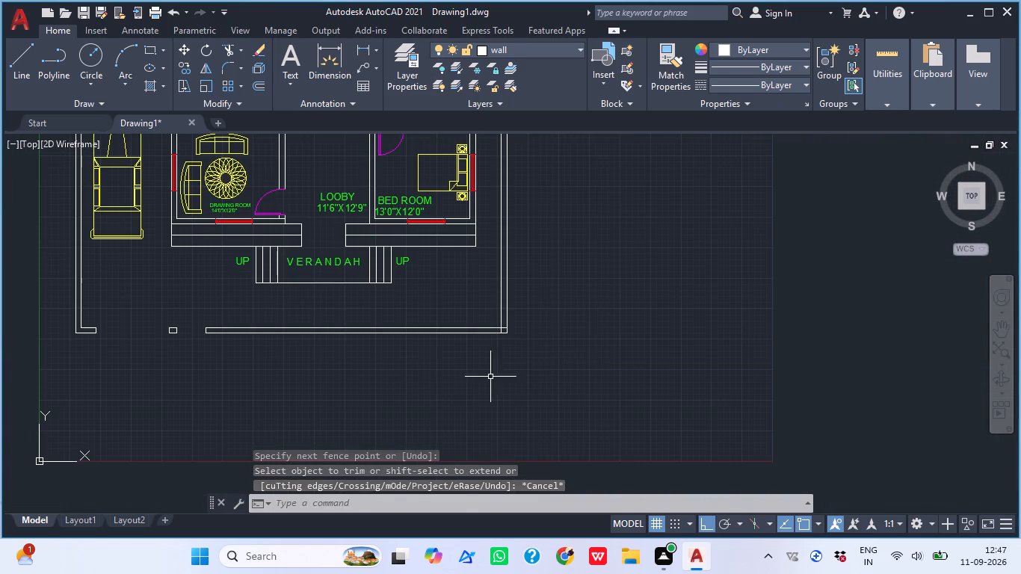
scroll(438, 259, "up", 2)
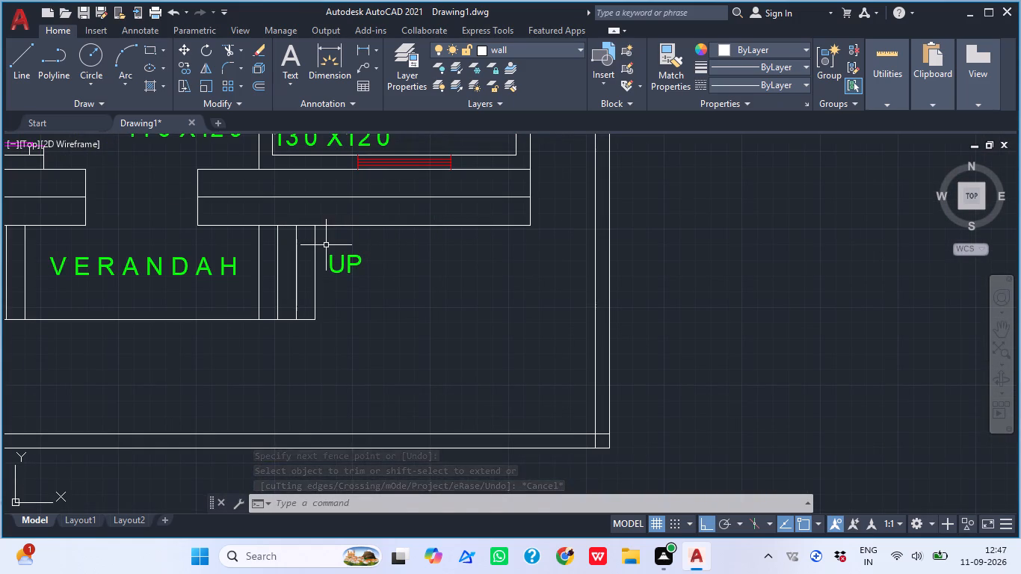
left_click(326, 245)
left_click(372, 283)
key("c")
key("o")
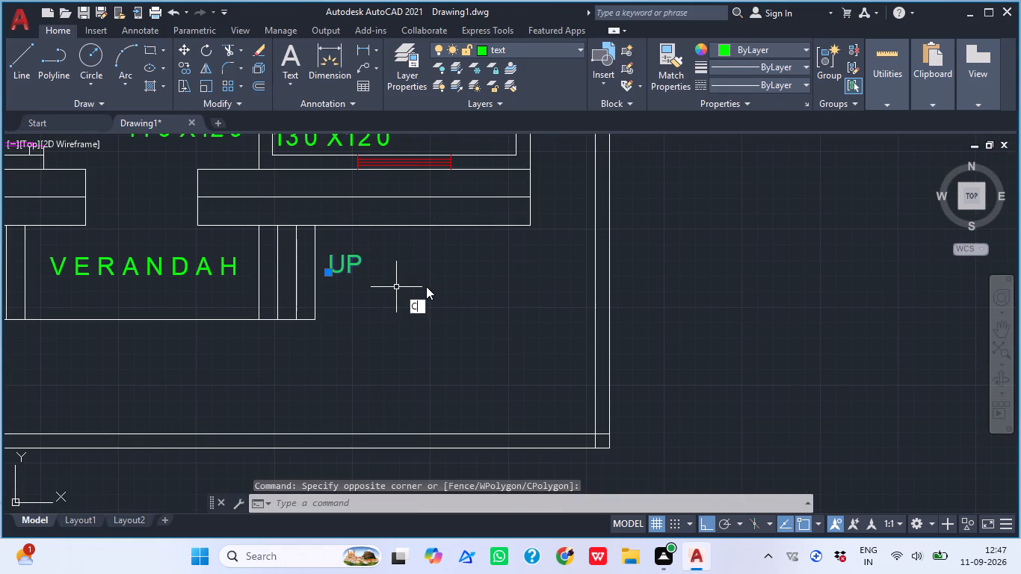
key("space")
left_click(348, 265)
scroll(428, 242, "down", 2)
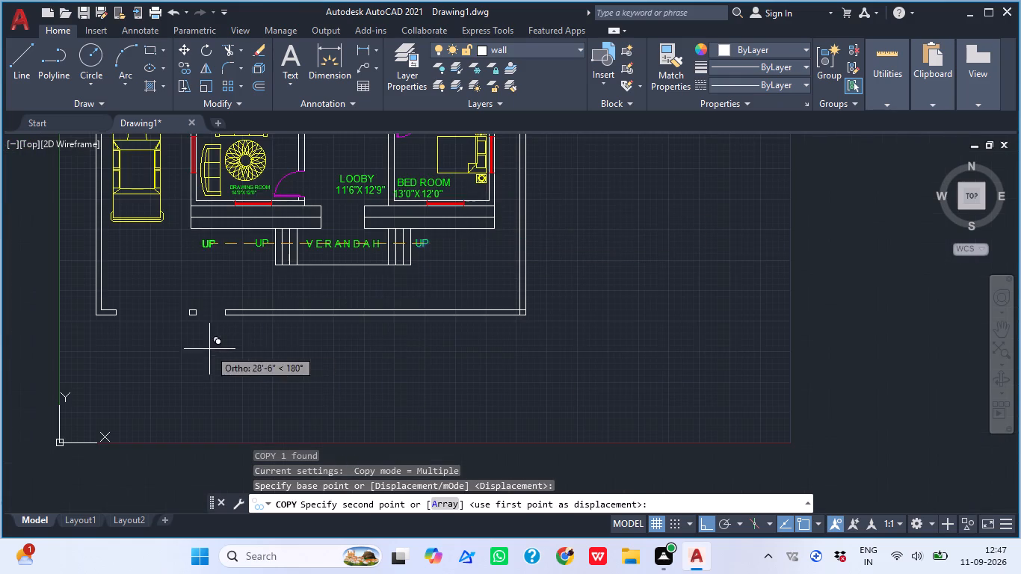
scroll(118, 341, "up", 1)
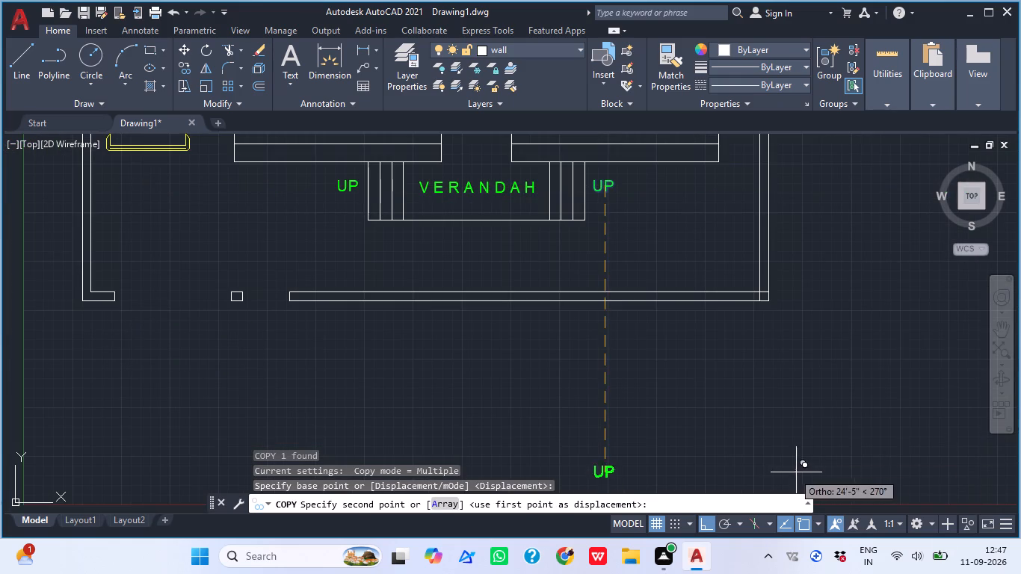
left_click(703, 530)
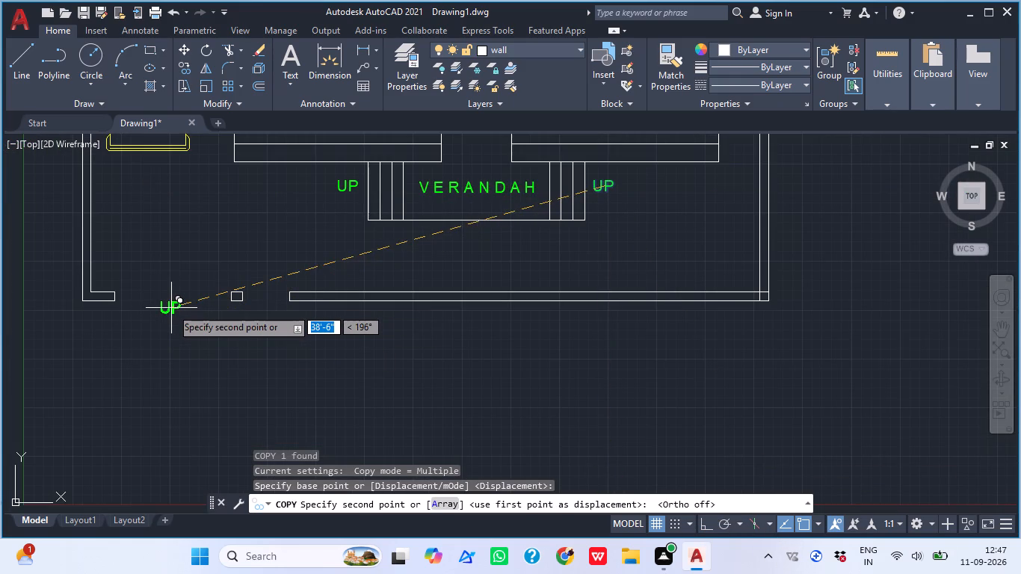
left_click(174, 297)
scroll(305, 292, "up", 1)
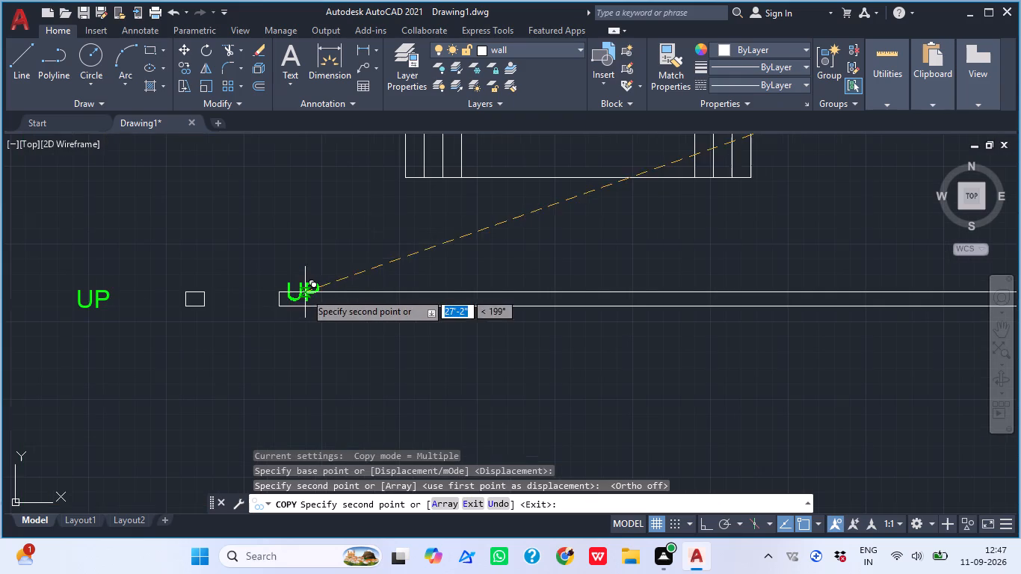
left_click(245, 306)
Place another copy of the UP label just below the east end of the south boundary wall.
scroll(328, 296, "down", 1)
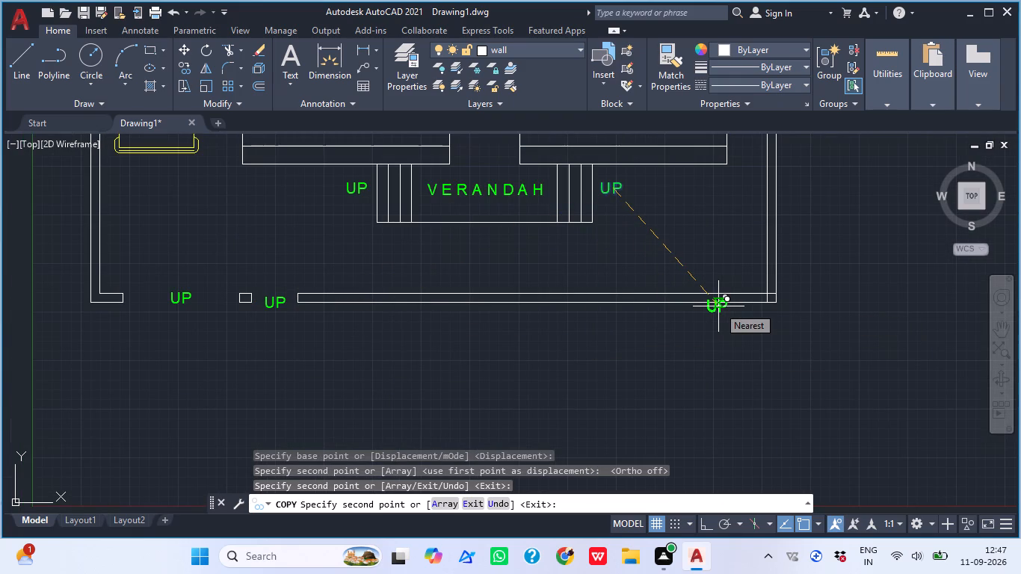
scroll(729, 316, "up", 1)
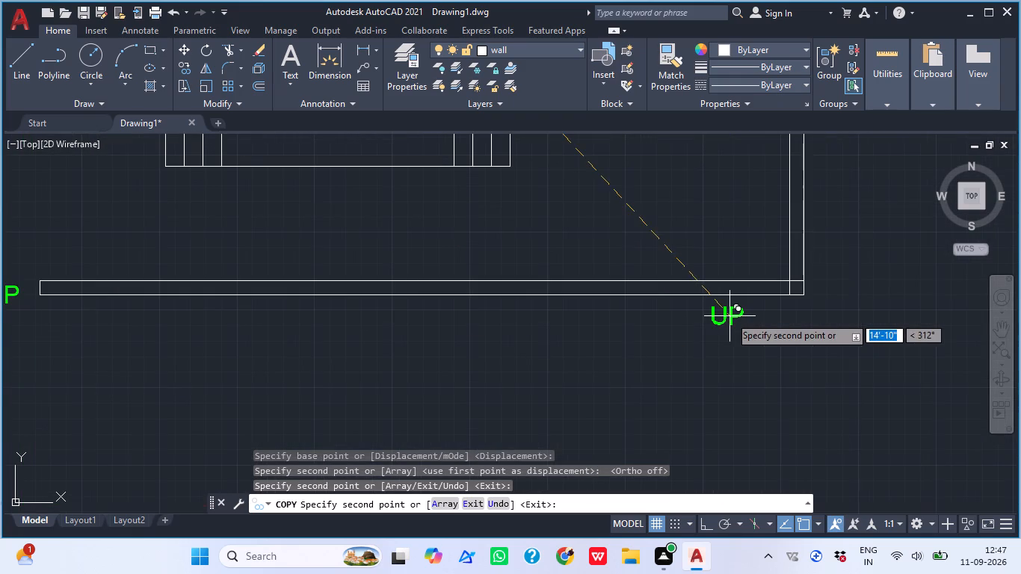
scroll(740, 315, "up", 2)
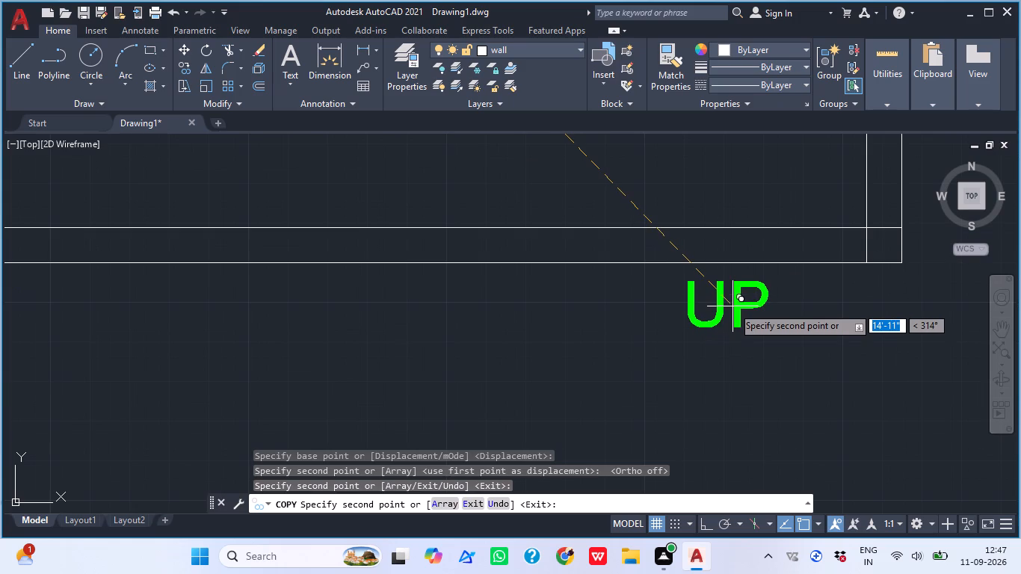
left_click(732, 305)
scroll(754, 324, "down", 2)
scroll(800, 371, "down", 2)
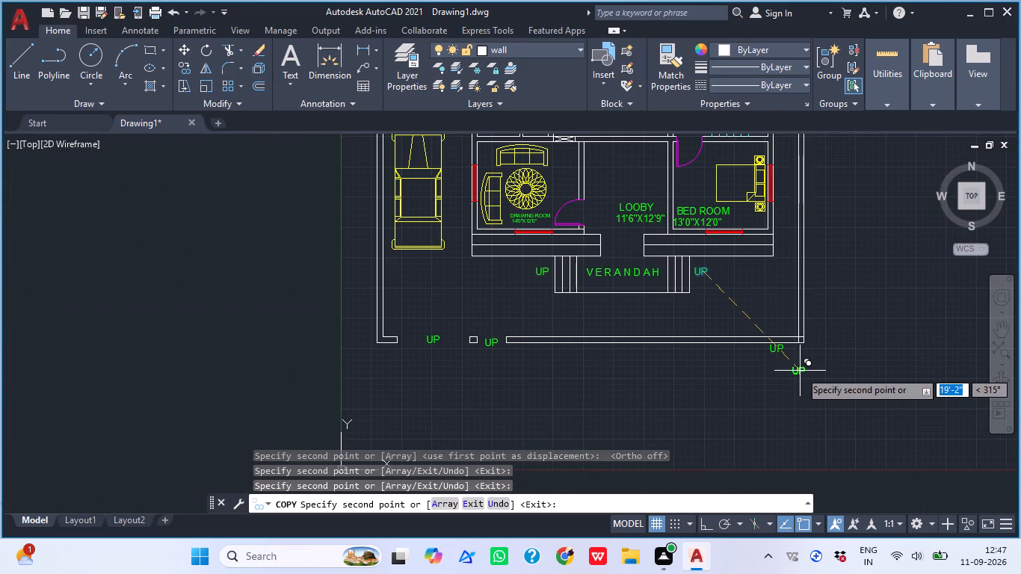
key("Escape")
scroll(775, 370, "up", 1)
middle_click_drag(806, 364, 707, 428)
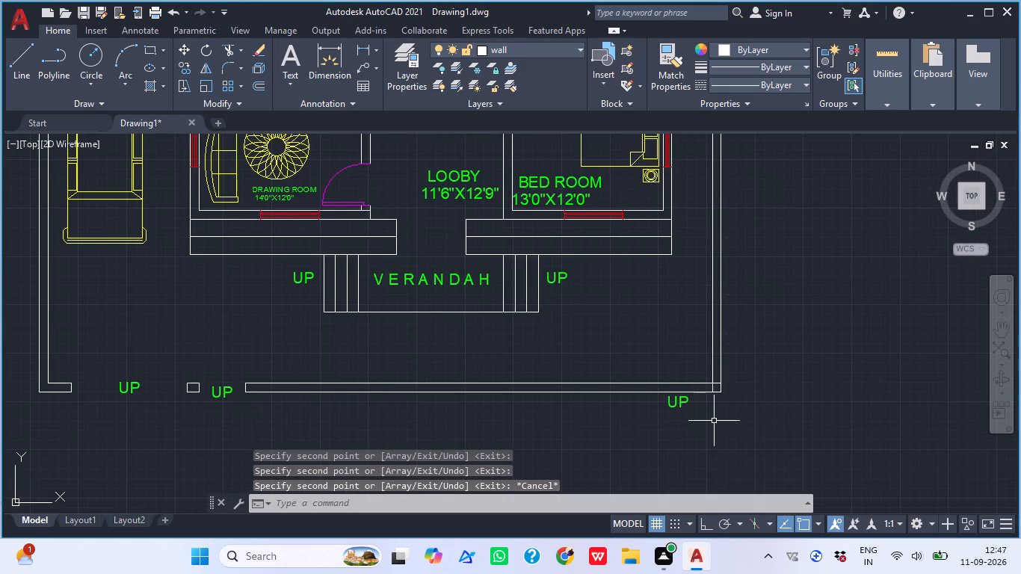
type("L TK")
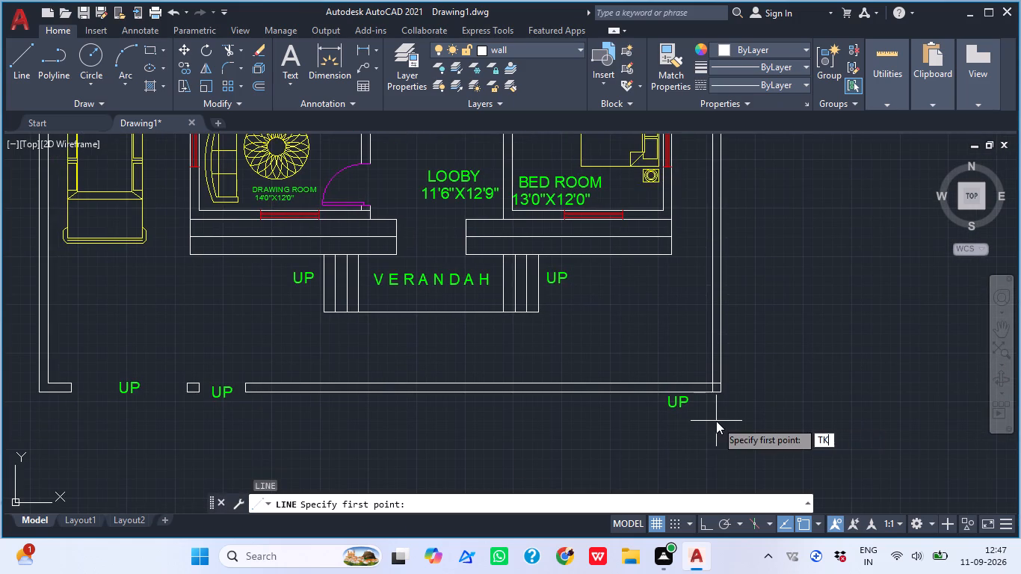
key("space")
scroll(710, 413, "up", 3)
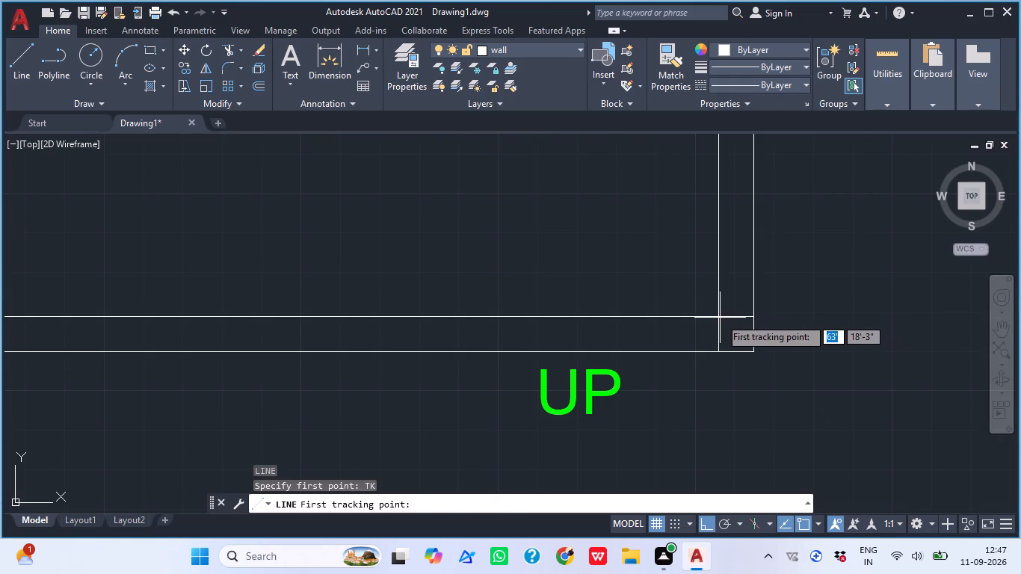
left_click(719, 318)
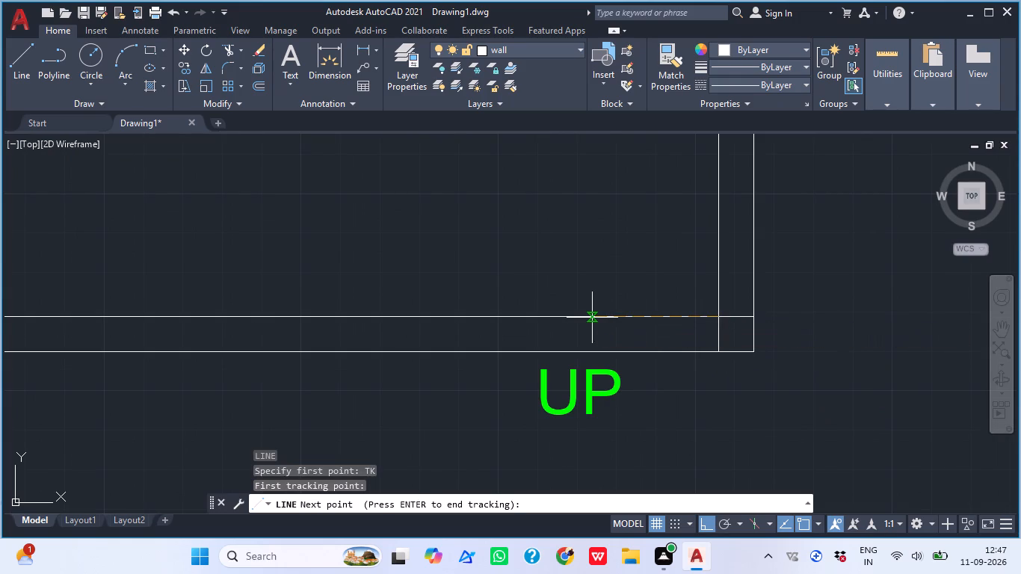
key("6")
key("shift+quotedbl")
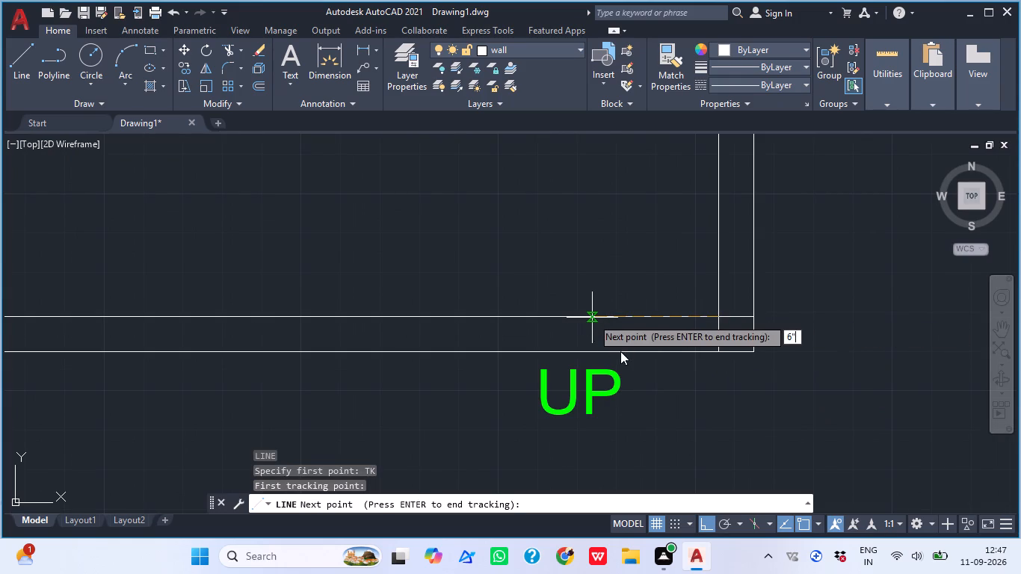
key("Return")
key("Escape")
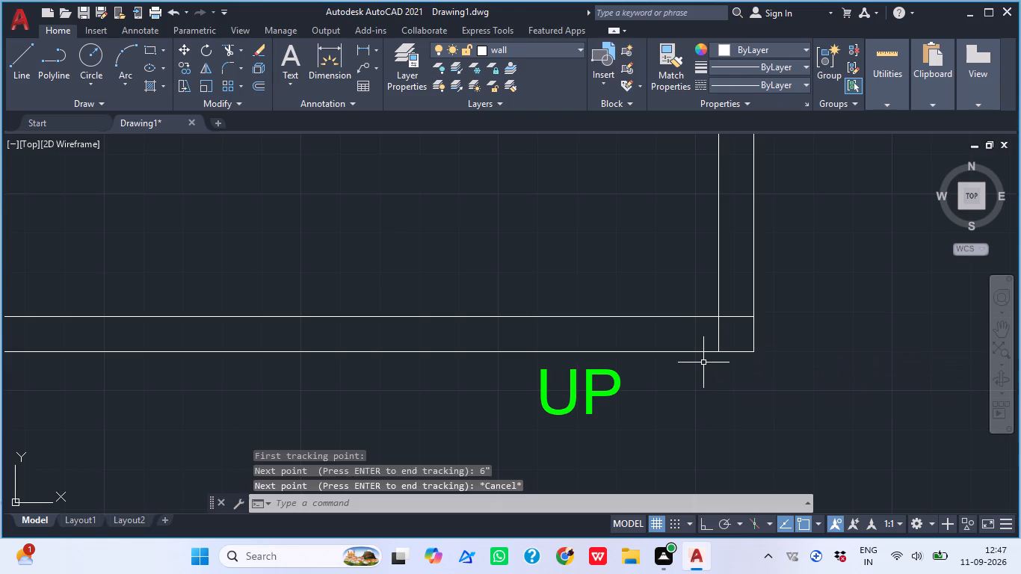
Draw a line across the south boundary wall's thickness, tracked 1'6" west from the south-east inner corner.
type("L TK")
key("space")
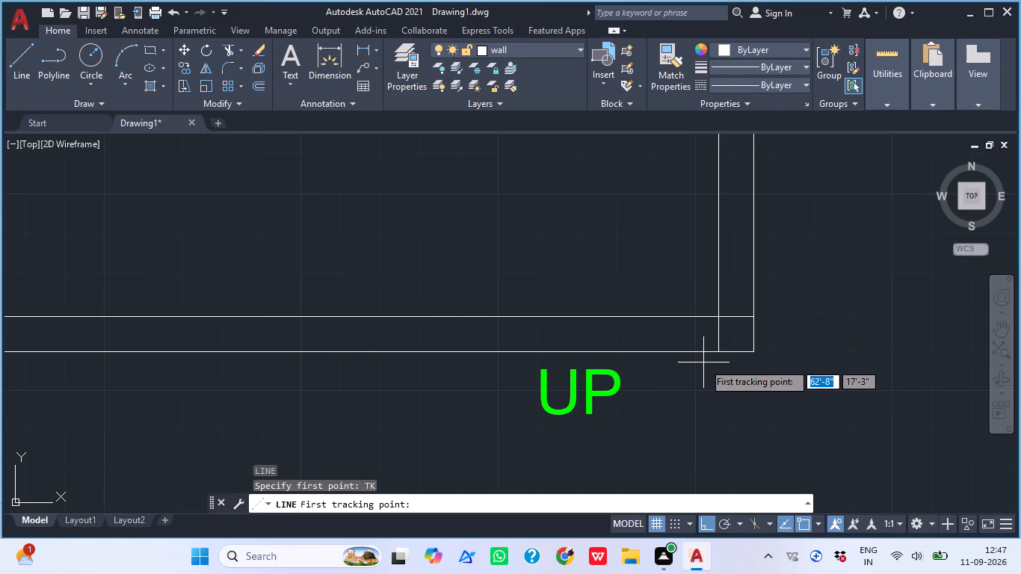
left_click(721, 315)
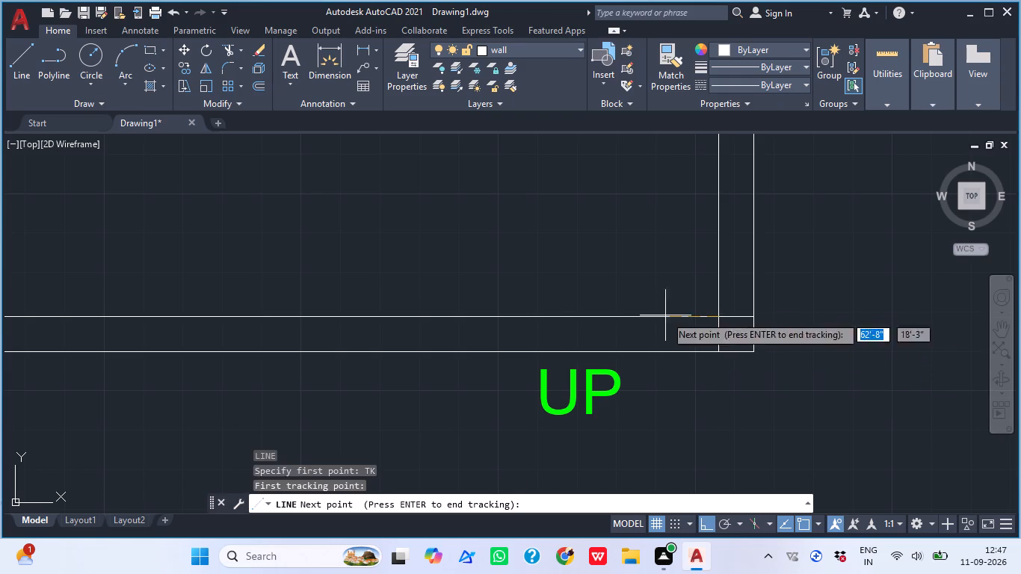
type("1'6\"")
key("Return")
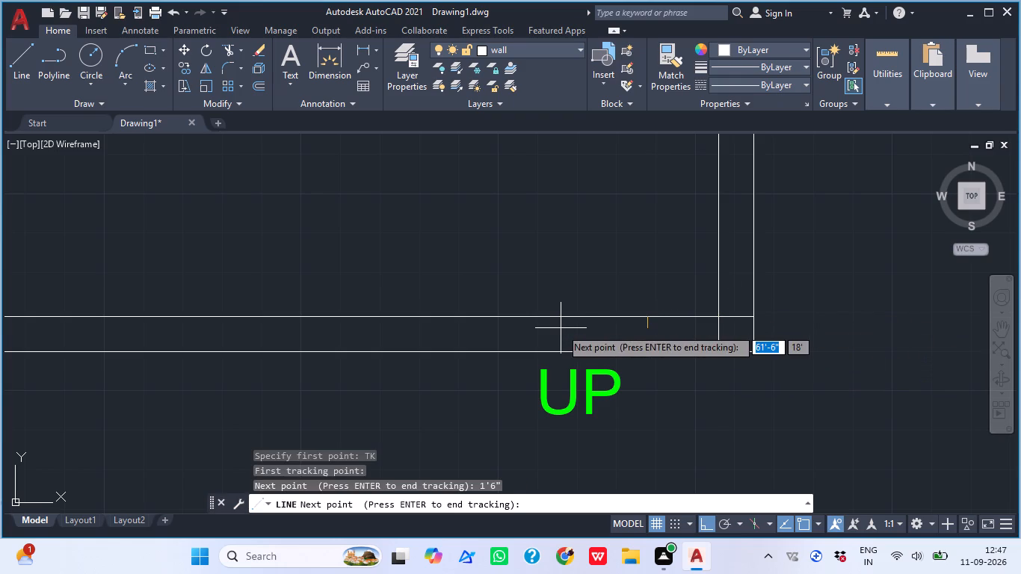
key("Return")
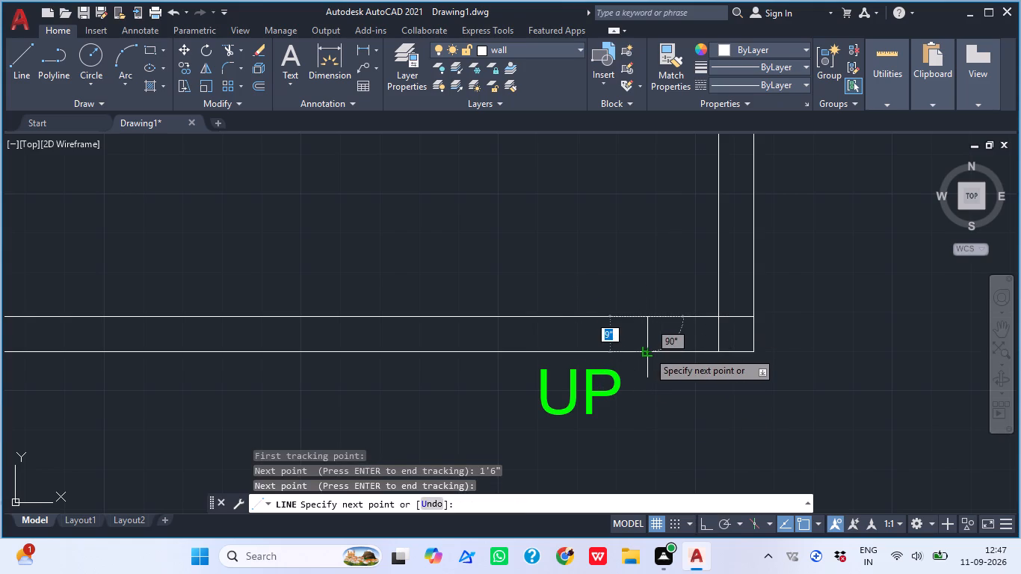
left_click(648, 352)
key("Escape")
Offset the new cross line at the south boundary wall's east end 10' to the west.
type("O")
key("space")
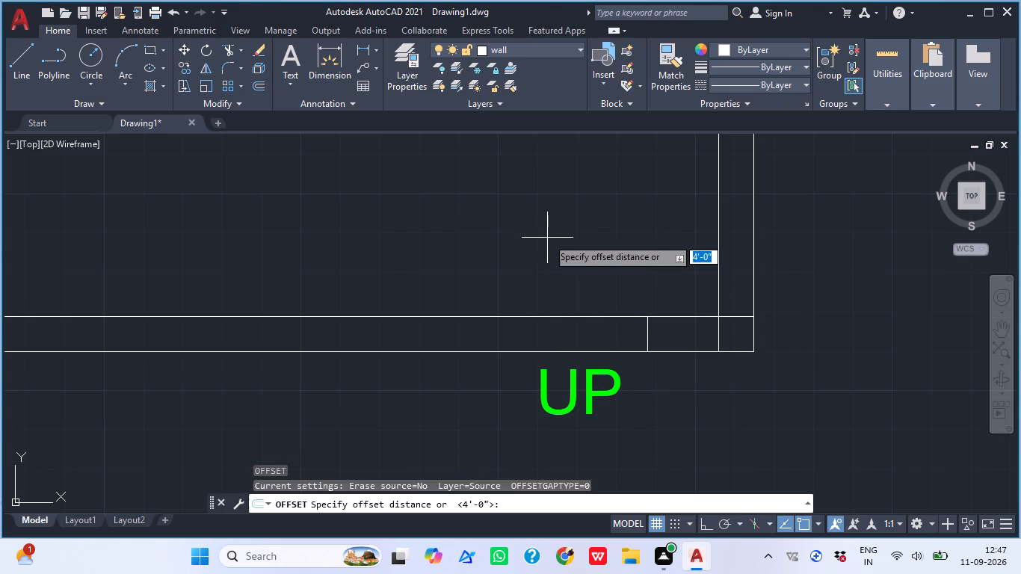
key("1")
key("0")
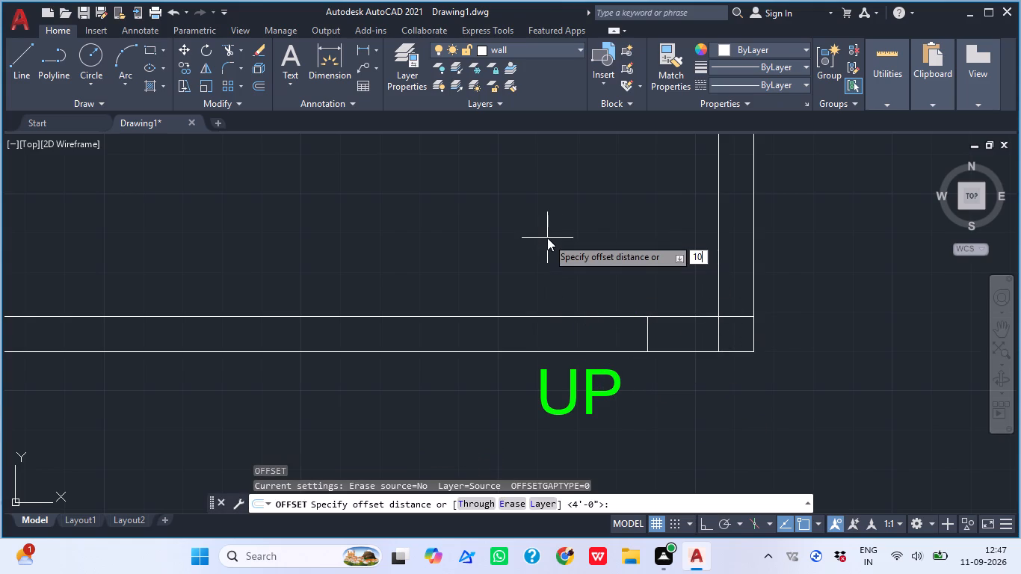
key("apostrophe")
key("Return")
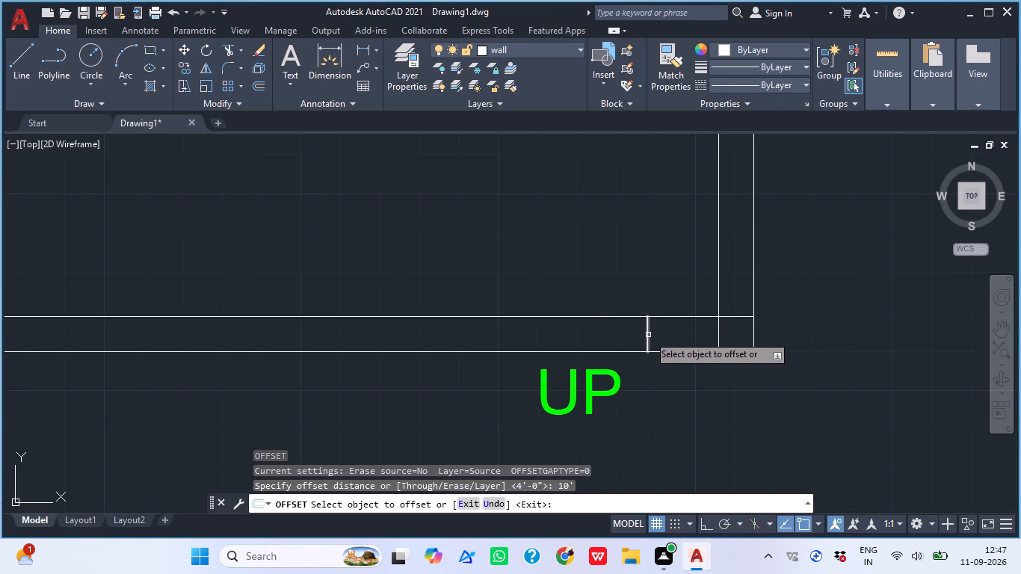
left_click(648, 335)
left_click(498, 344)
Trim both south boundary wall lines between the two cross lines to open the 10' gap near the south-east corner.
type("`TR")
key("space")
left_click_drag(438, 251, 441, 258)
left_click(414, 394)
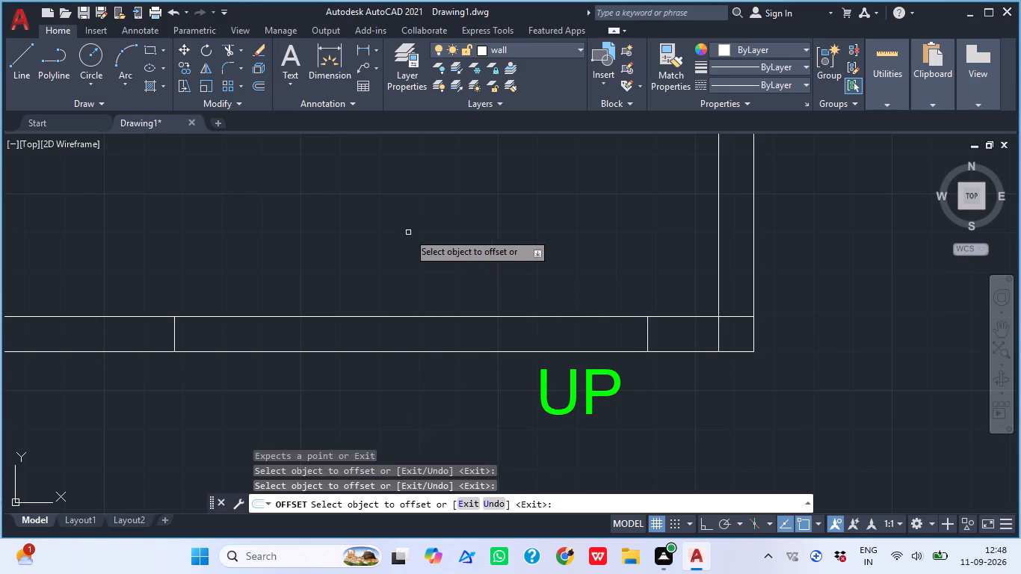
left_click_drag(391, 223, 475, 384)
key("Escape")
type("TR")
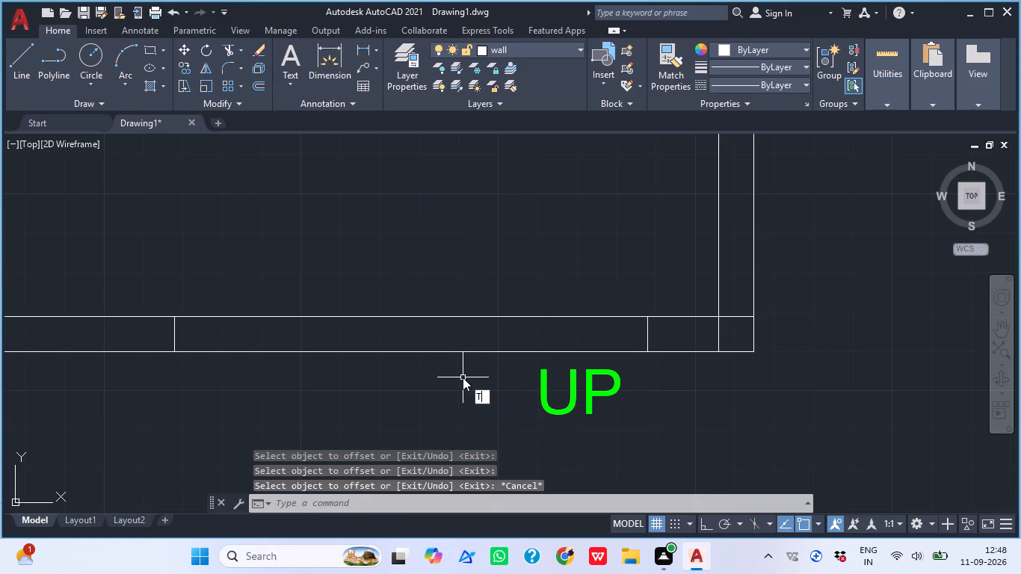
key("space")
left_click(407, 318)
left_click_drag(418, 332, 432, 374)
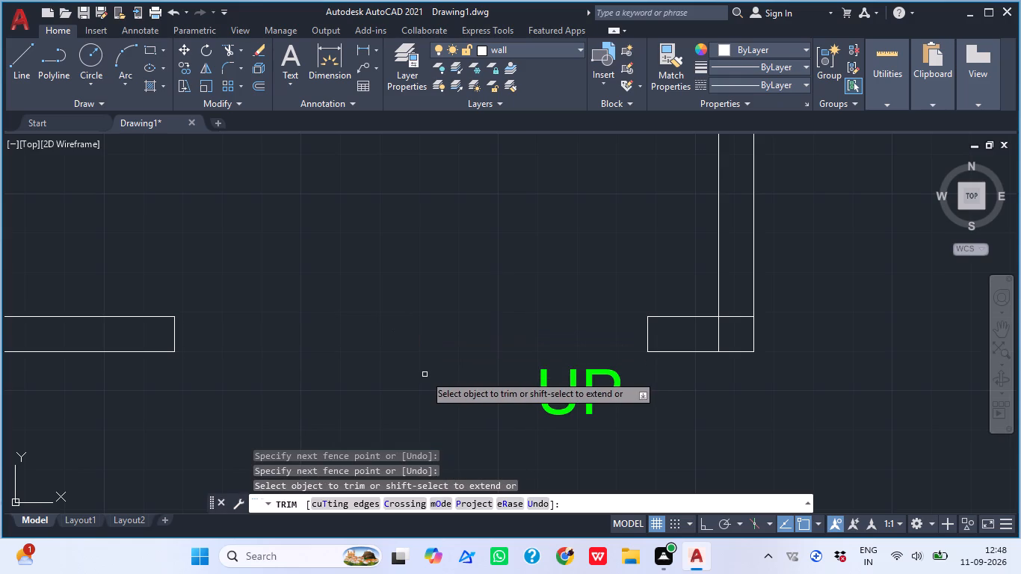
key("grave")
key("Escape")
Move the UP label below the south boundary wall into the middle of the new east 10' opening.
left_click(607, 374)
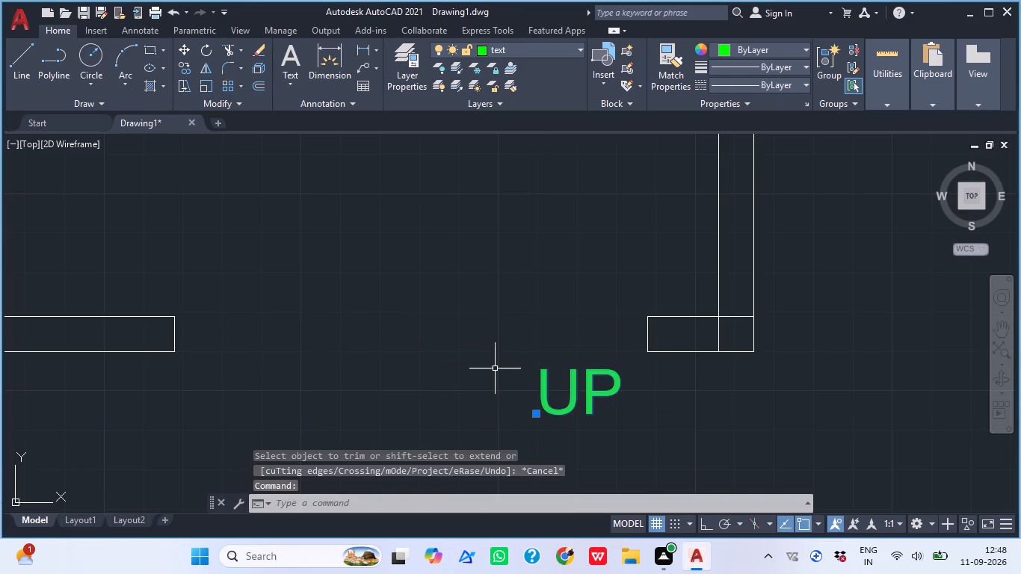
type("M")
key("space")
left_click(595, 380)
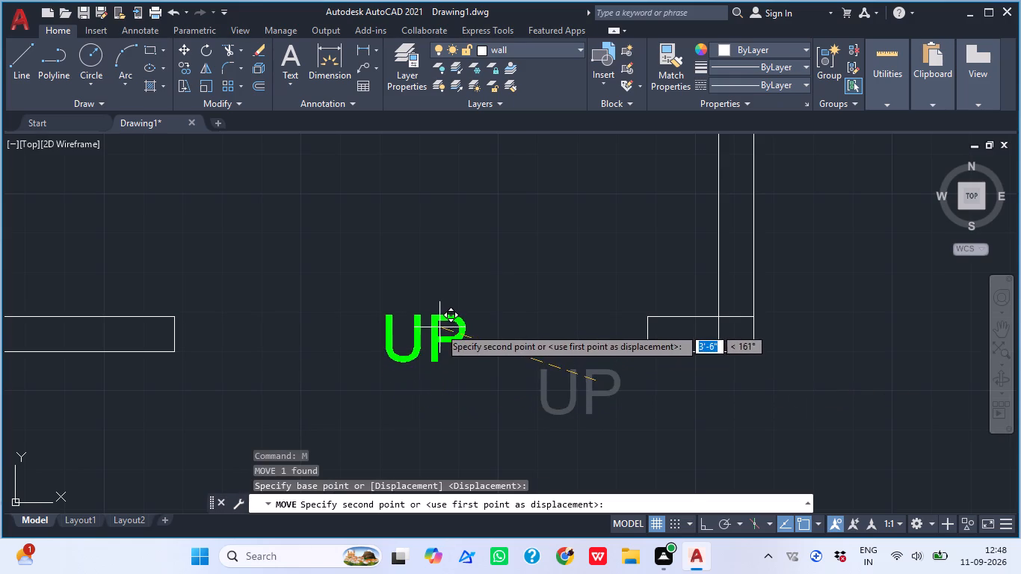
left_click(439, 327)
key("Escape")
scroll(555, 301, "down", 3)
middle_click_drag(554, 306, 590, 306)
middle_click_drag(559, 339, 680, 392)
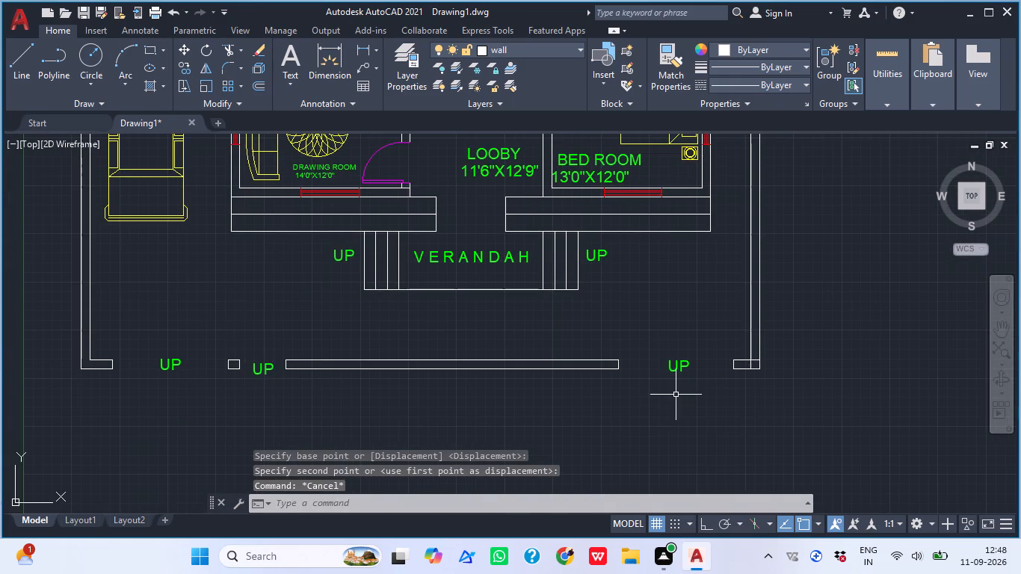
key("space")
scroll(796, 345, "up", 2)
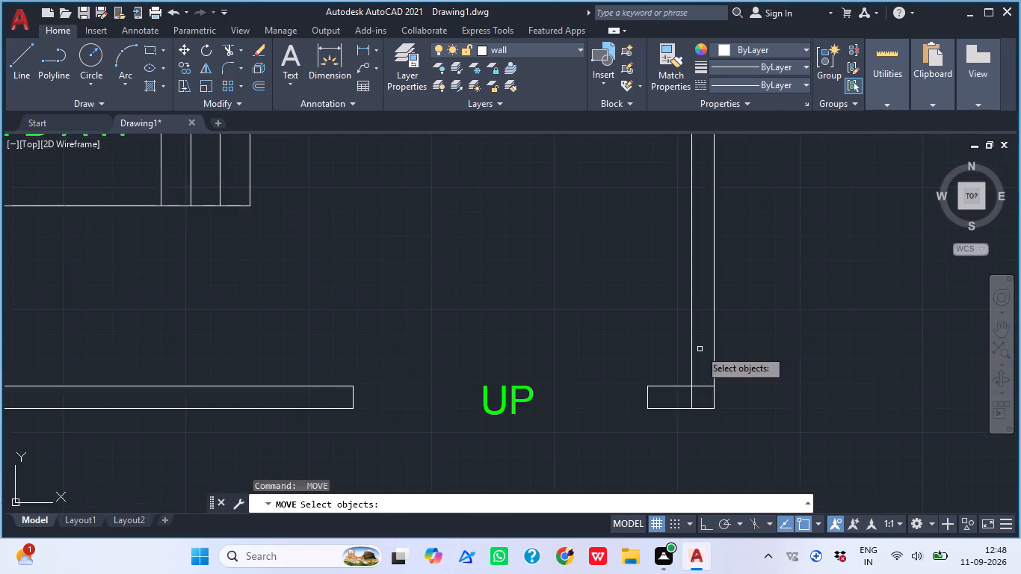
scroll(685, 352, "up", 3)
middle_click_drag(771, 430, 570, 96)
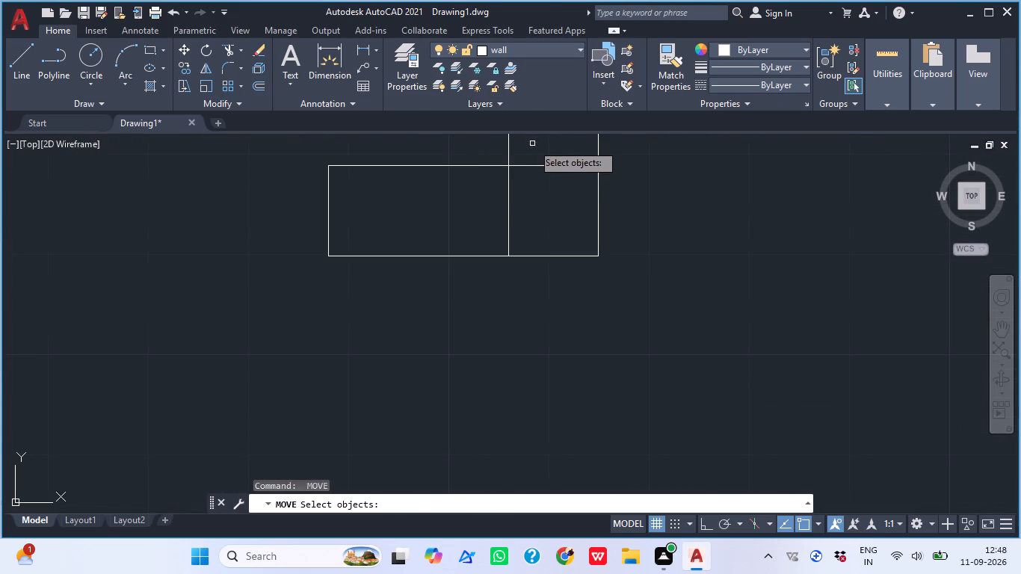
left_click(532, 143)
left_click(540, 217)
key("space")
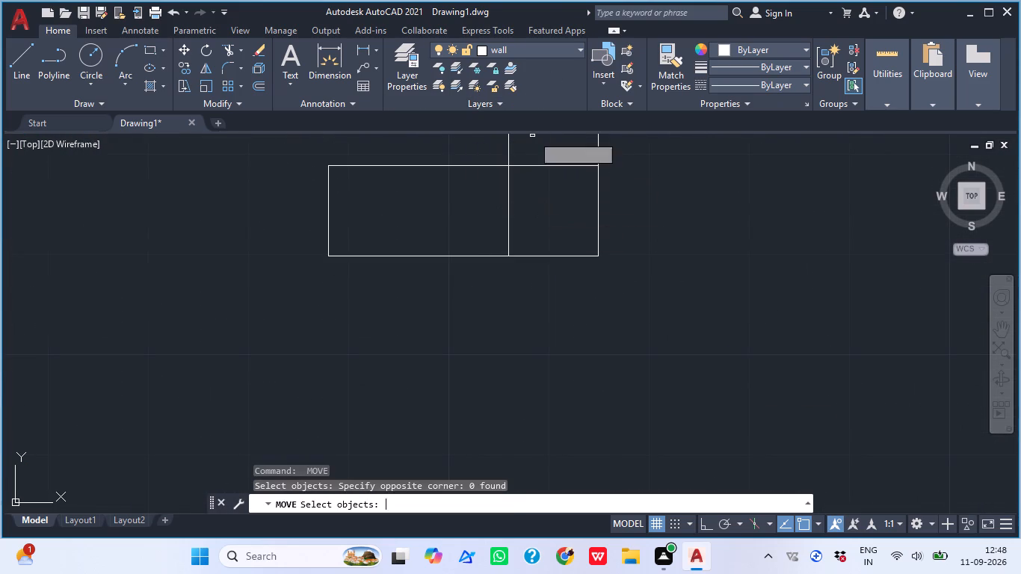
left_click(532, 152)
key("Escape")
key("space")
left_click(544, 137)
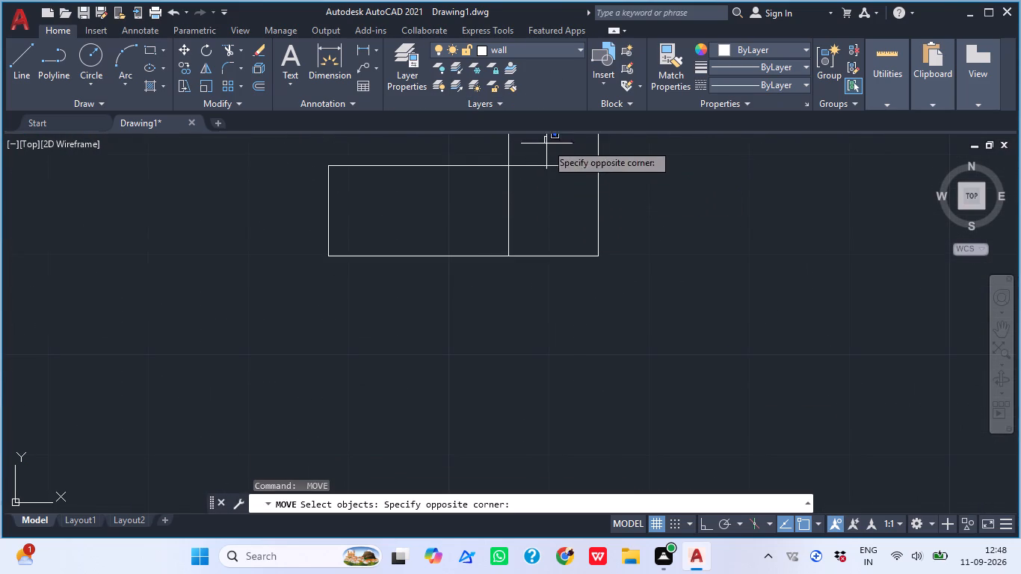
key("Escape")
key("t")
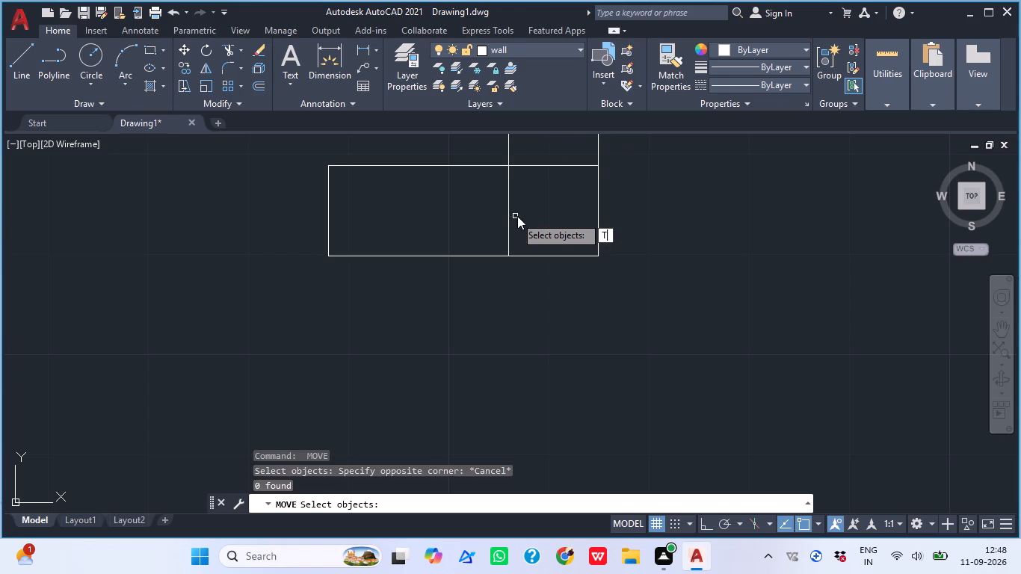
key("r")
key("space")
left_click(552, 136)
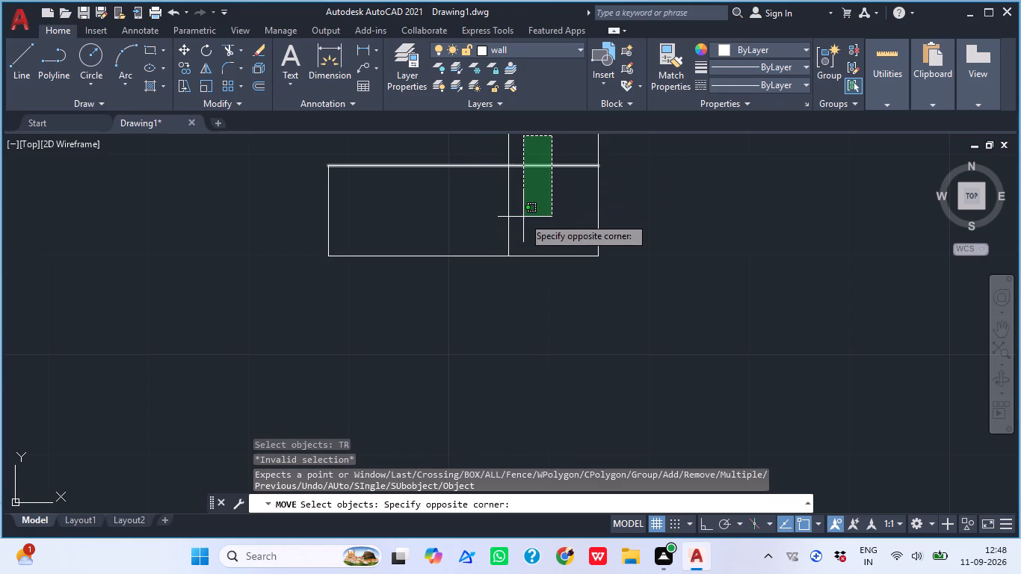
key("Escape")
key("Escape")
Trim the overlapping inner wall line segments inside the boundary wall's south-east corner with a fence.
key("t")
type("R")
key("space")
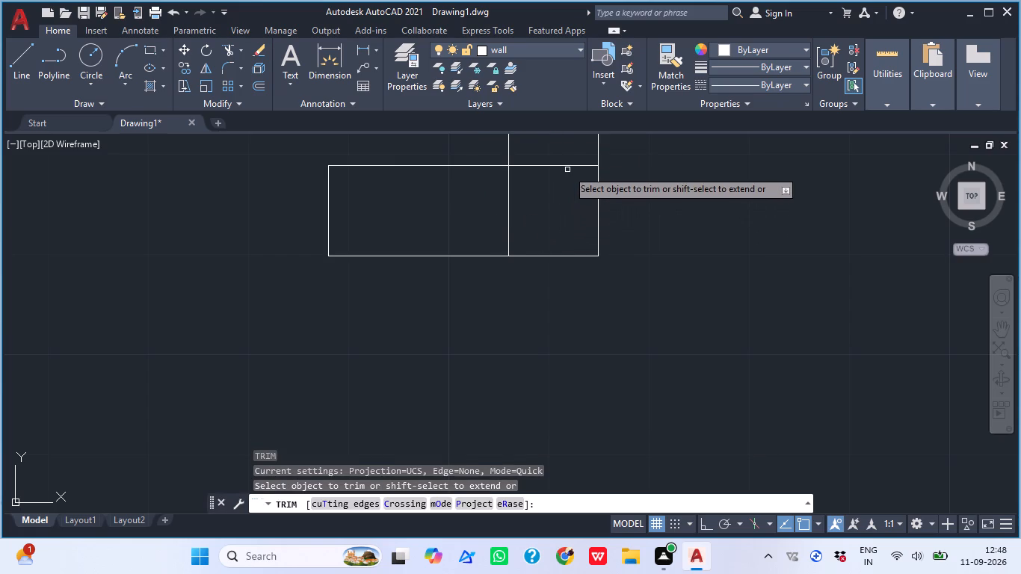
left_click(562, 160)
left_click(479, 229)
key("Escape")
Change the UP label in the west 10' opening of the south boundary wall to D8.
scroll(547, 270, "down", 4)
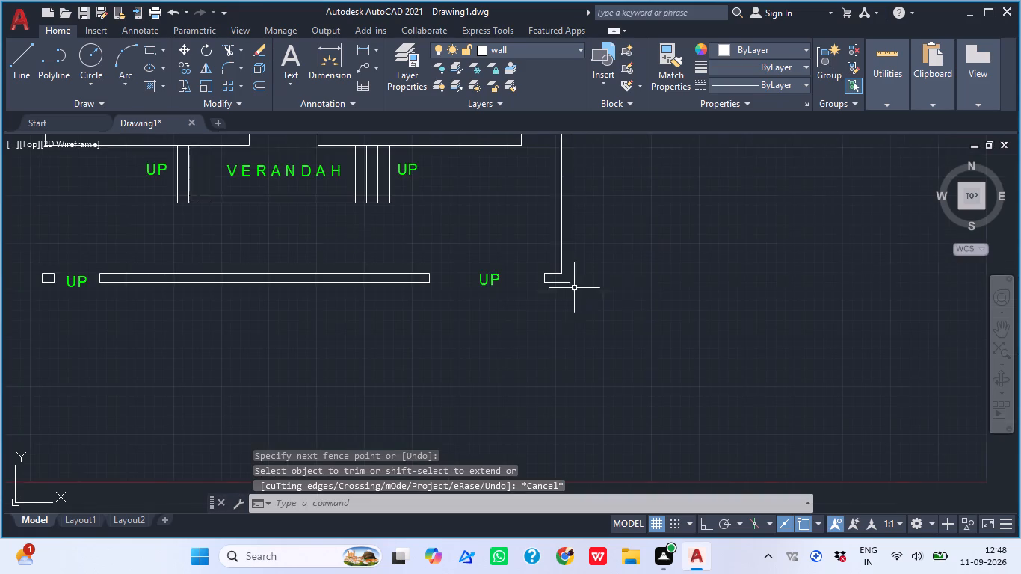
scroll(574, 288, "down", 1)
middle_click_drag(552, 355, 823, 517)
scroll(711, 416, "down", 1)
middle_click_drag(700, 429, 594, 255)
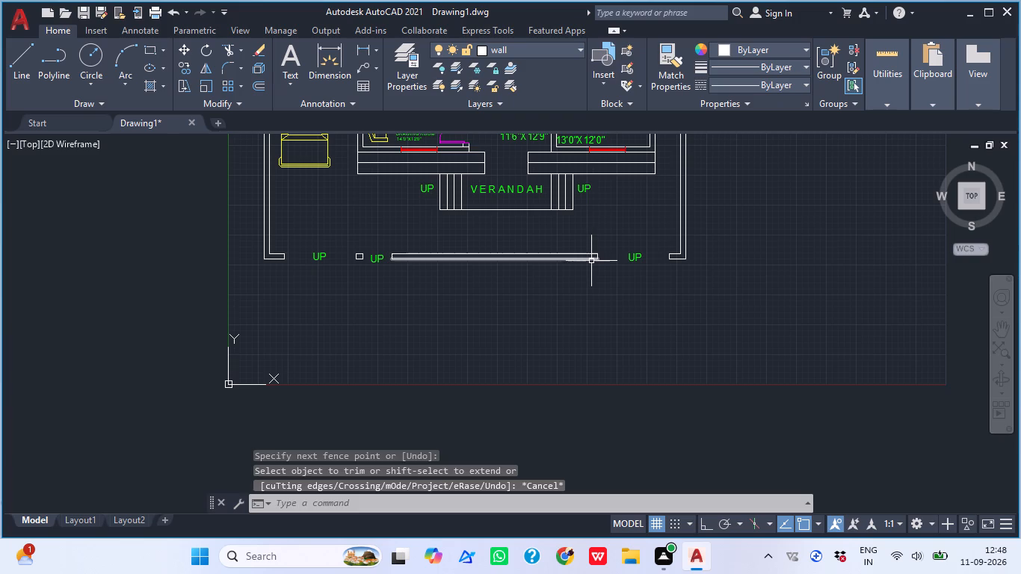
scroll(230, 221, "up", 2)
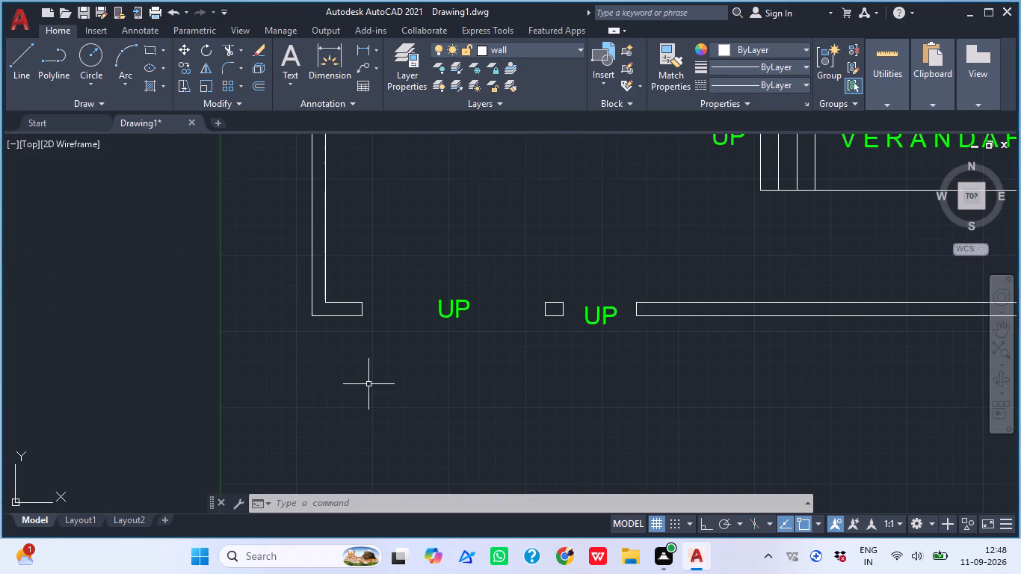
scroll(371, 378, "up", 1)
left_click(490, 271)
left_click(484, 271)
left_click(490, 272)
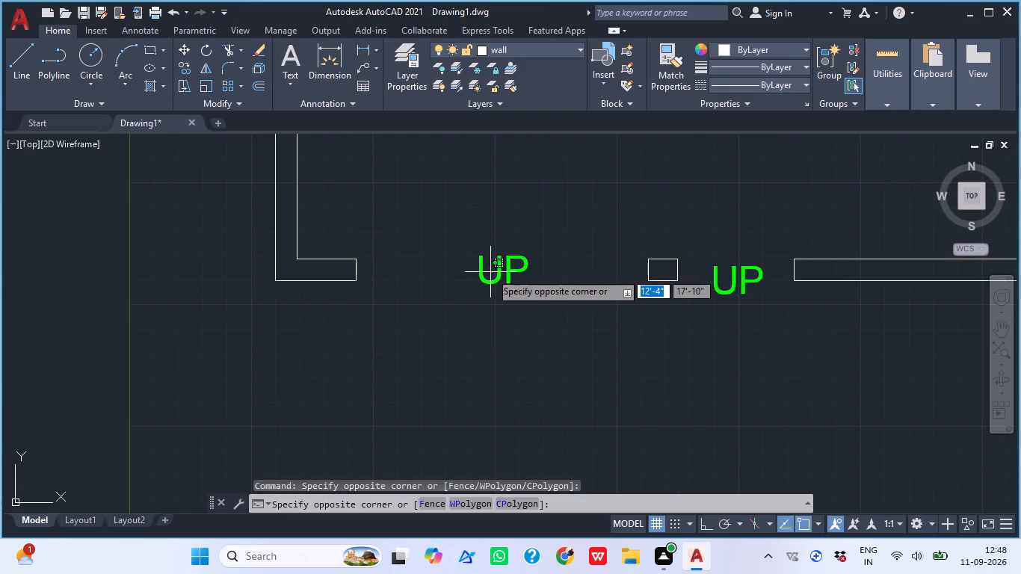
double_click(494, 275)
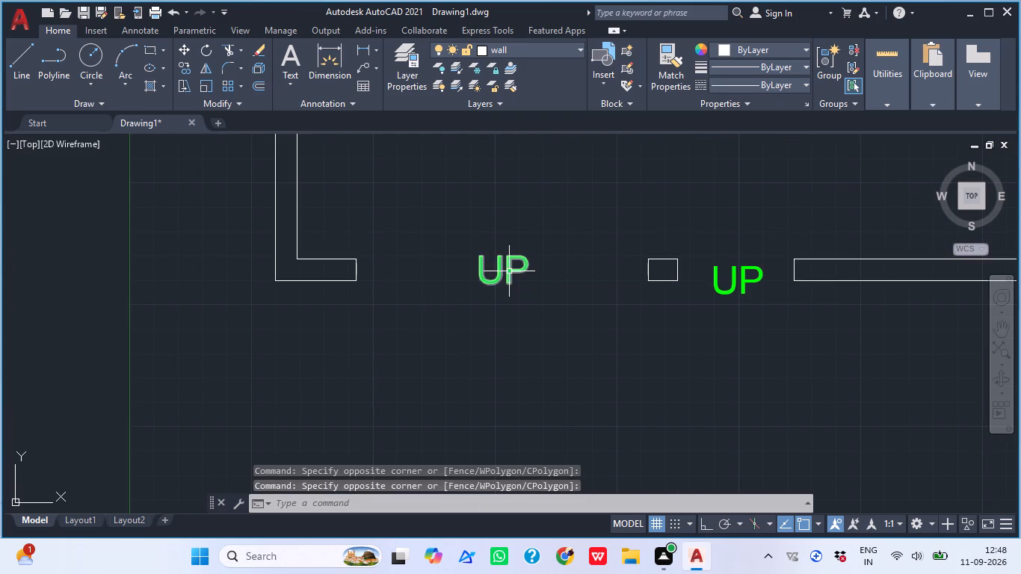
left_click(509, 271)
double_click(507, 280)
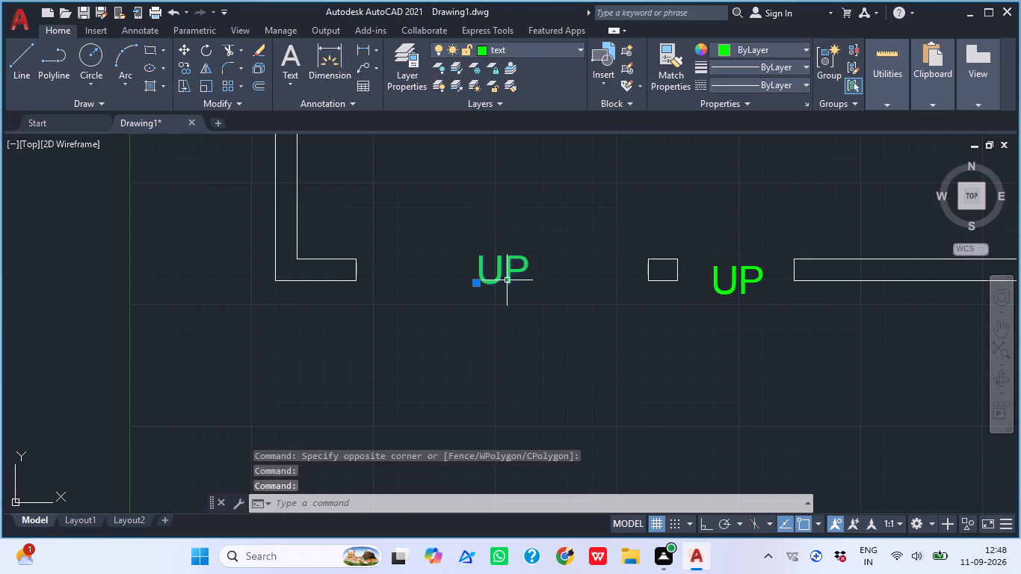
key("d")
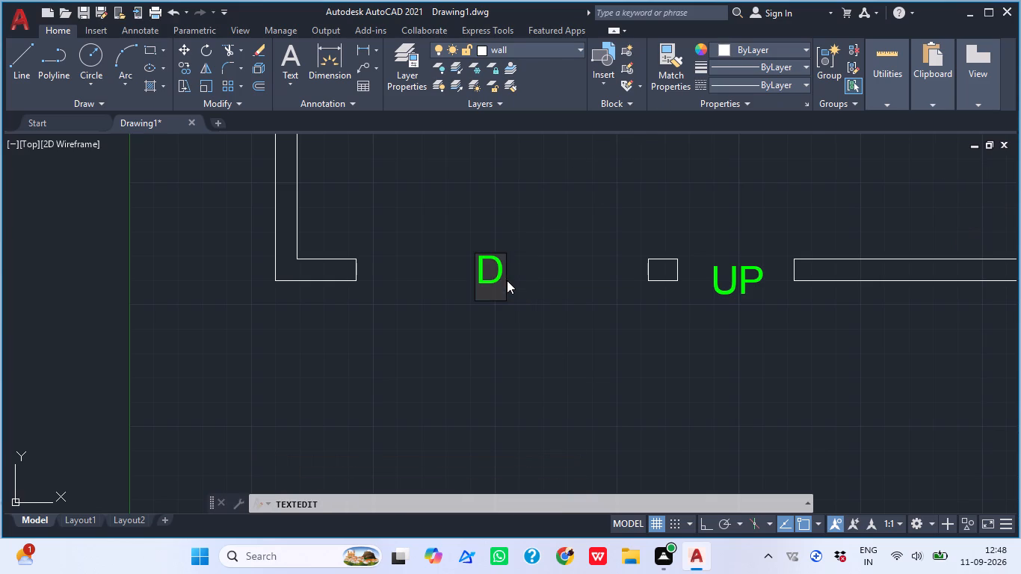
key("8")
Change the UP label in the 4' opening east of the pier to D7.
double_click(751, 268)
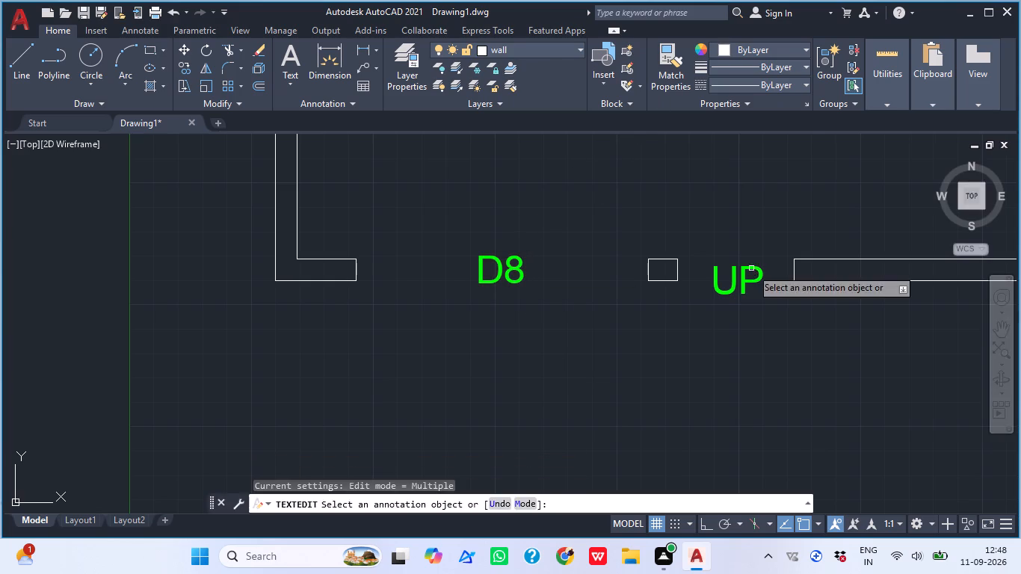
left_click(726, 276)
left_click(756, 289)
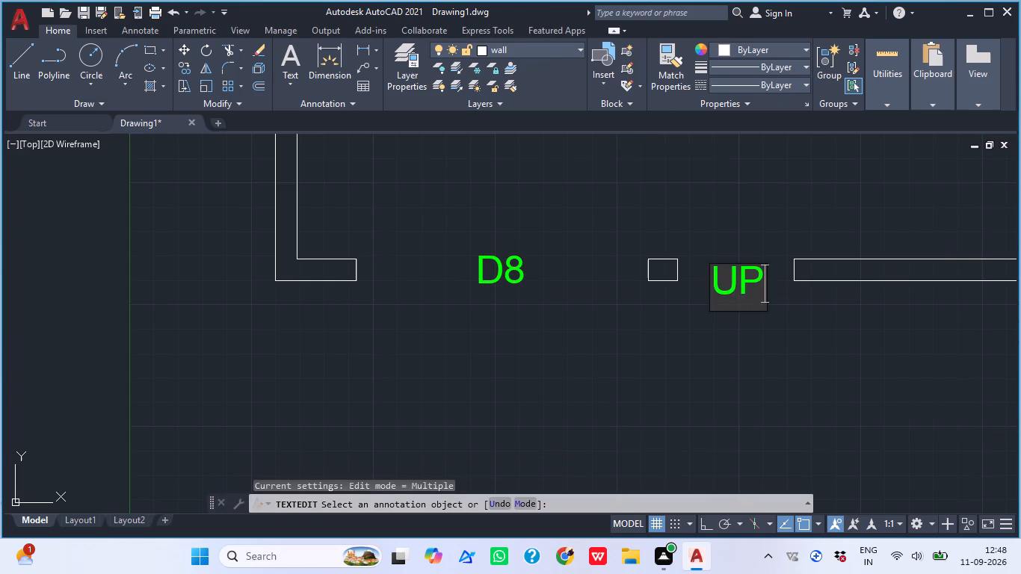
key("BackSpace")
key("BackSpace")
type("D9")
middle_click_drag(580, 407, 339, 428)
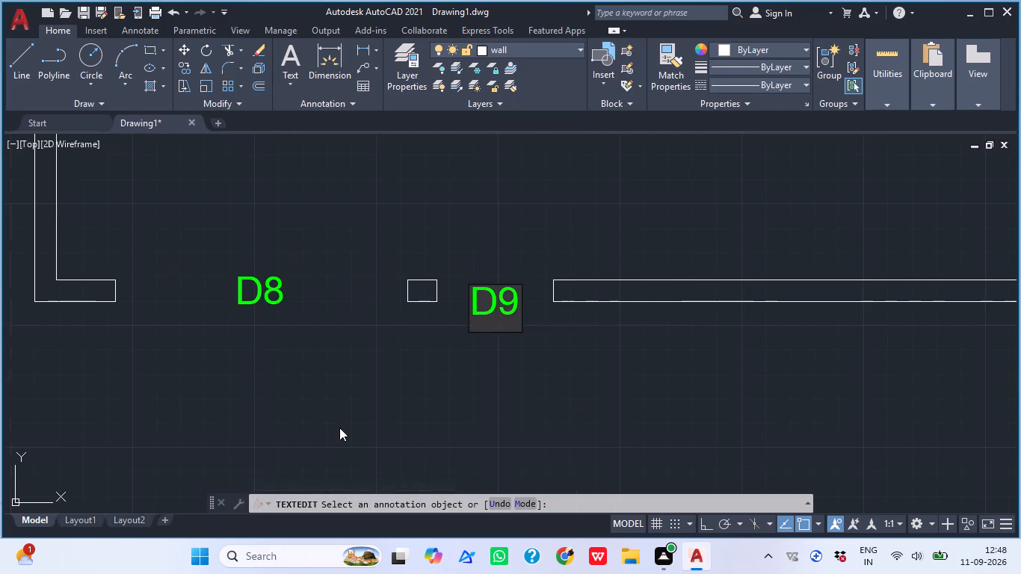
key("BackSpace")
key("7")
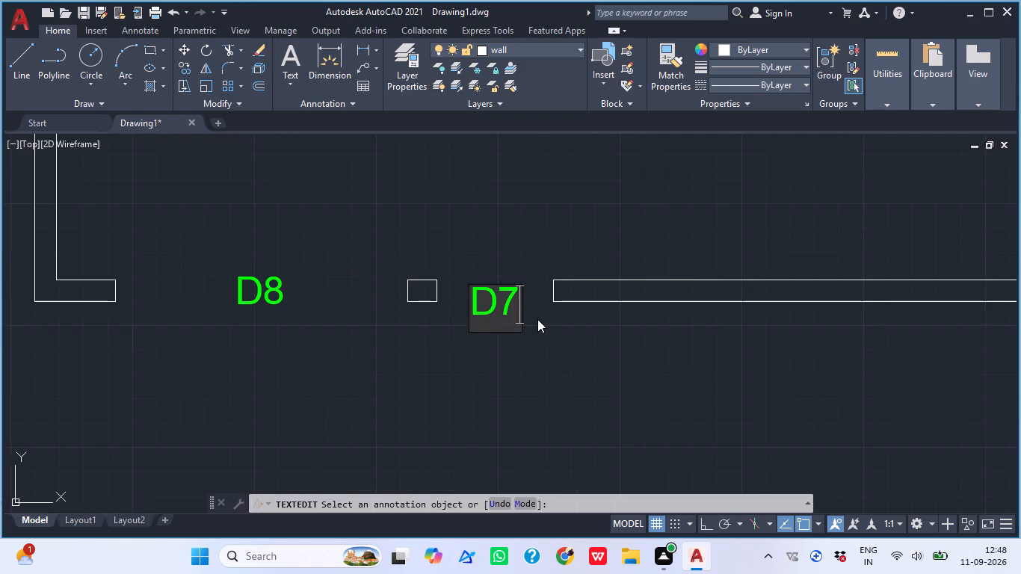
Change the UP label in the south boundary wall's east 10' opening to D8 and finish text editing.
scroll(697, 425, "down", 3)
middle_click_drag(185, 392, 137, 398)
scroll(879, 419, "up", 3)
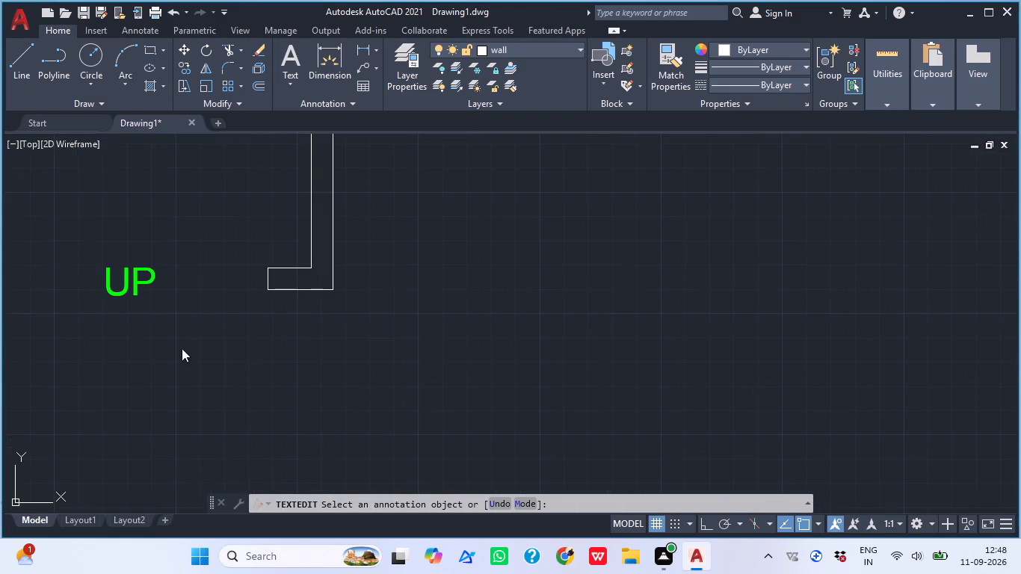
double_click(123, 288)
double_click(139, 274)
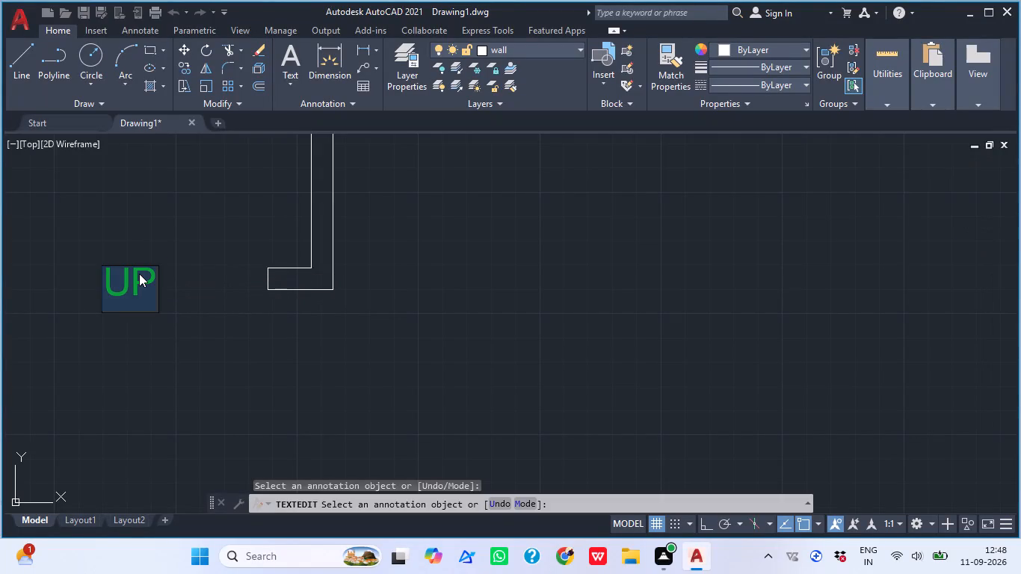
type("D8")
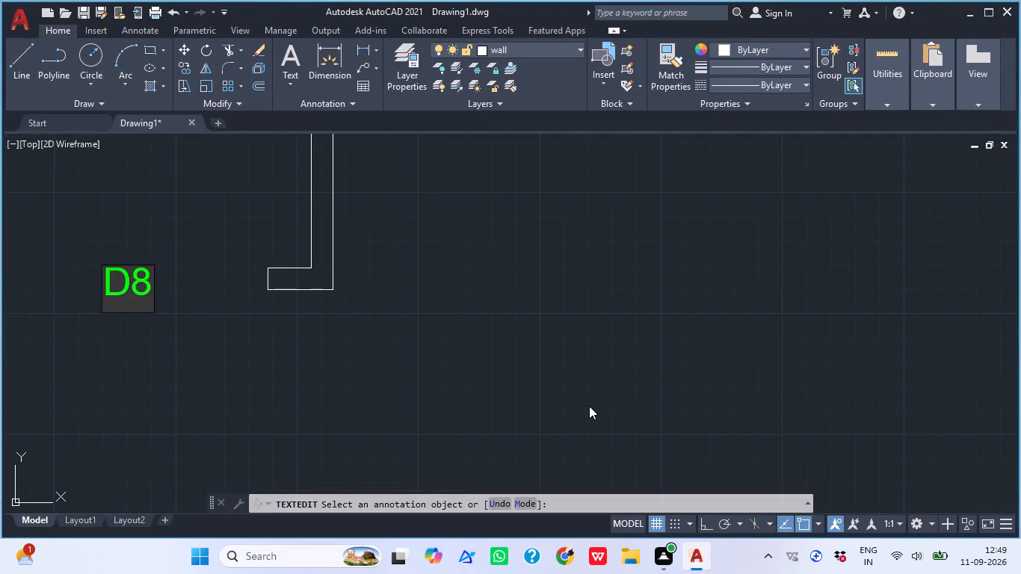
key("Return")
key("Escape")
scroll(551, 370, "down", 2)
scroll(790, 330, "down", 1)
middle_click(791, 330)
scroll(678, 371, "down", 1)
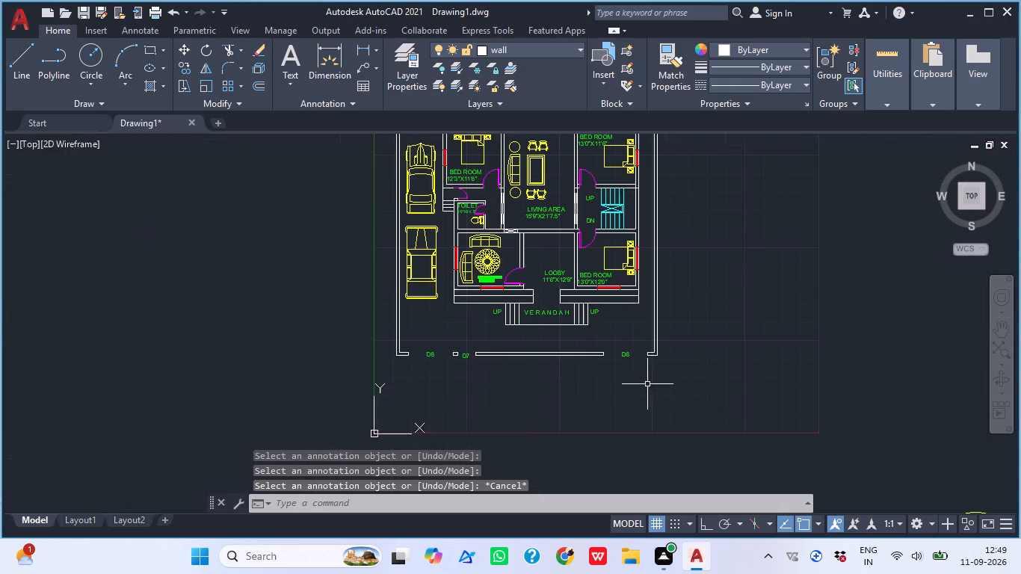
Move the D7 gate label slightly north so it lines up with the south boundary wall and the D8 label.
middle_click_drag(647, 386, 683, 399)
scroll(505, 406, "up", 5)
middle_click_drag(482, 287, 519, 498)
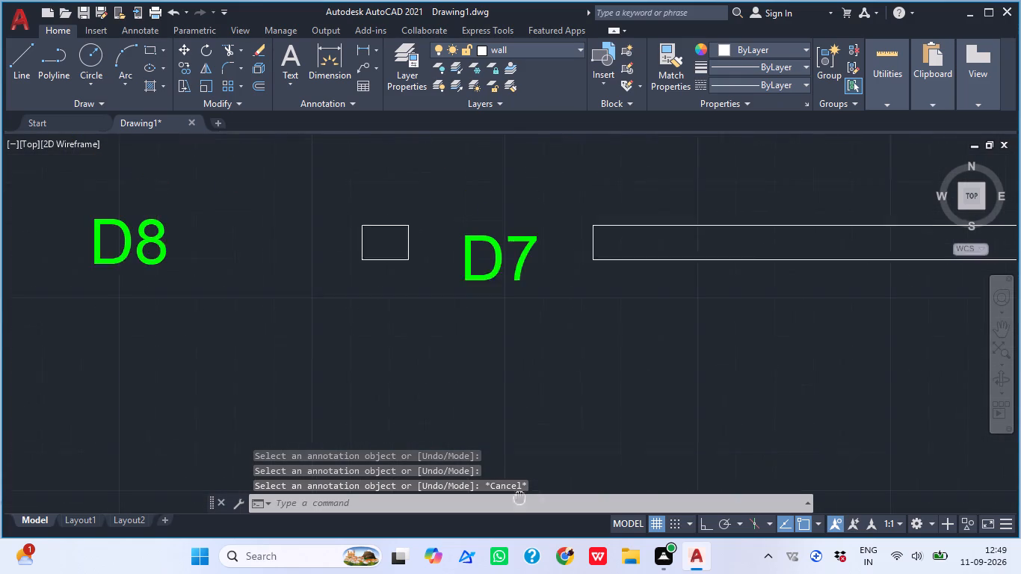
middle_click_drag(519, 498, 513, 511)
left_click(489, 290)
type("M")
key("space")
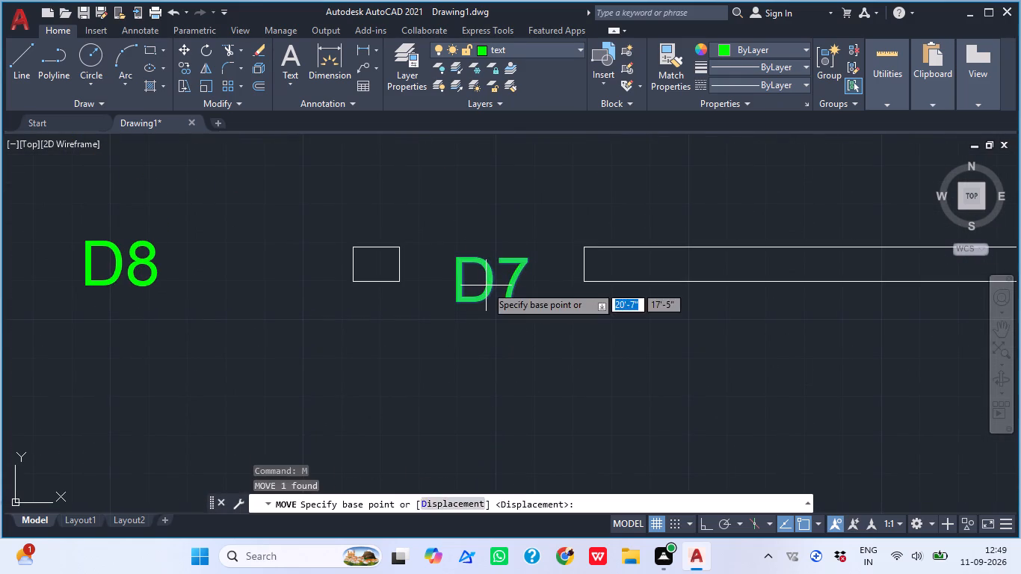
left_click(486, 286)
double_click(485, 268)
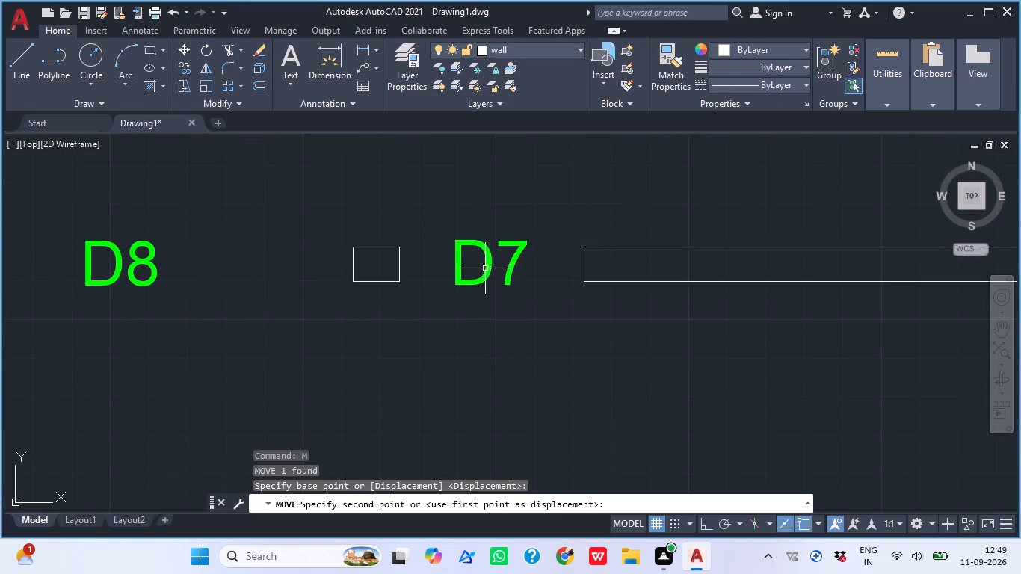
scroll(572, 331, "down", 2)
key("Escape")
Review the floor plan from the south gates up to the three rear rooms and the overall layout.
scroll(613, 316, "down", 1)
middle_click_drag(613, 316, 477, 396)
scroll(479, 368, "down", 1)
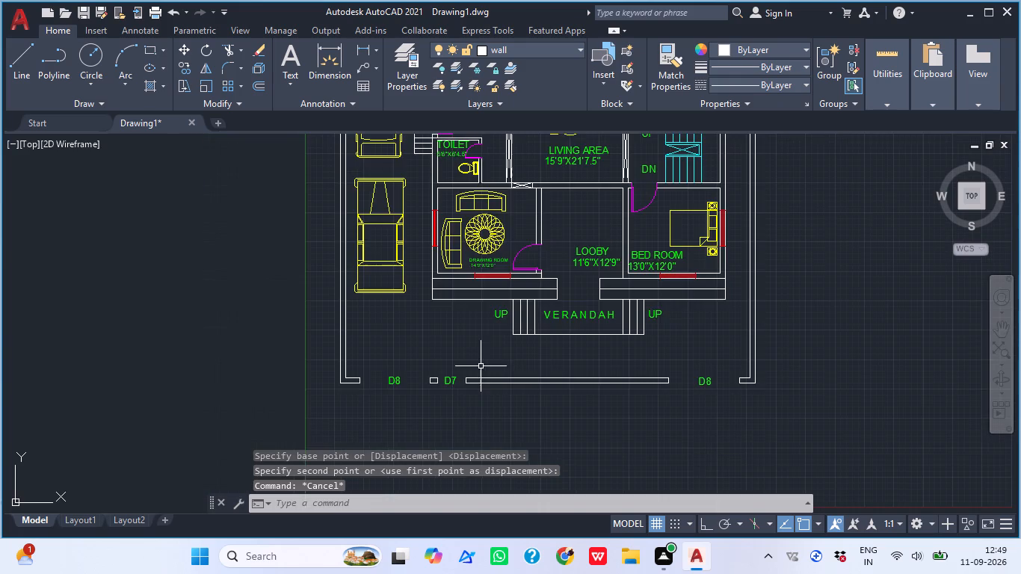
middle_click_drag(718, 315, 681, 487)
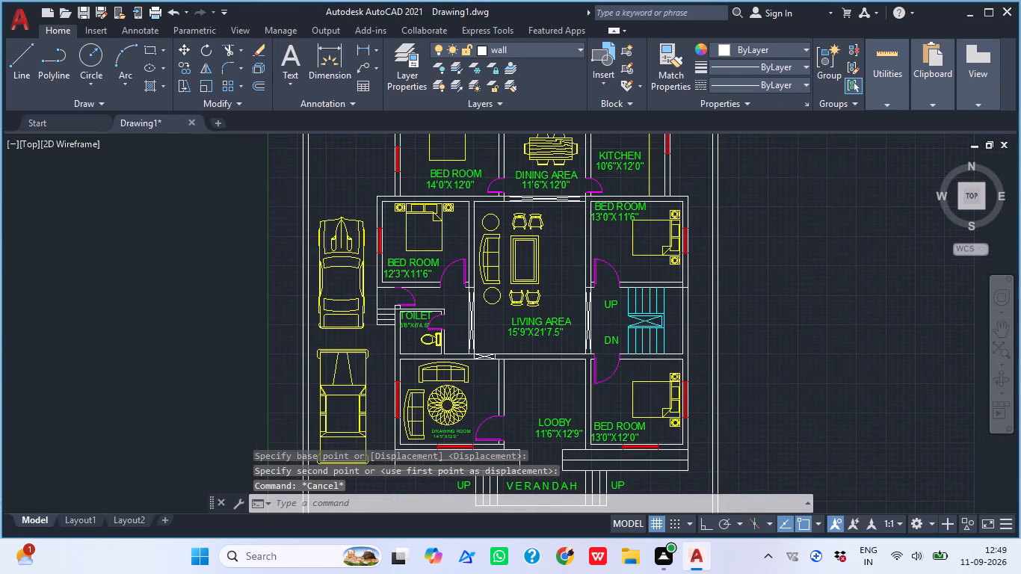
scroll(692, 464, "down", 2)
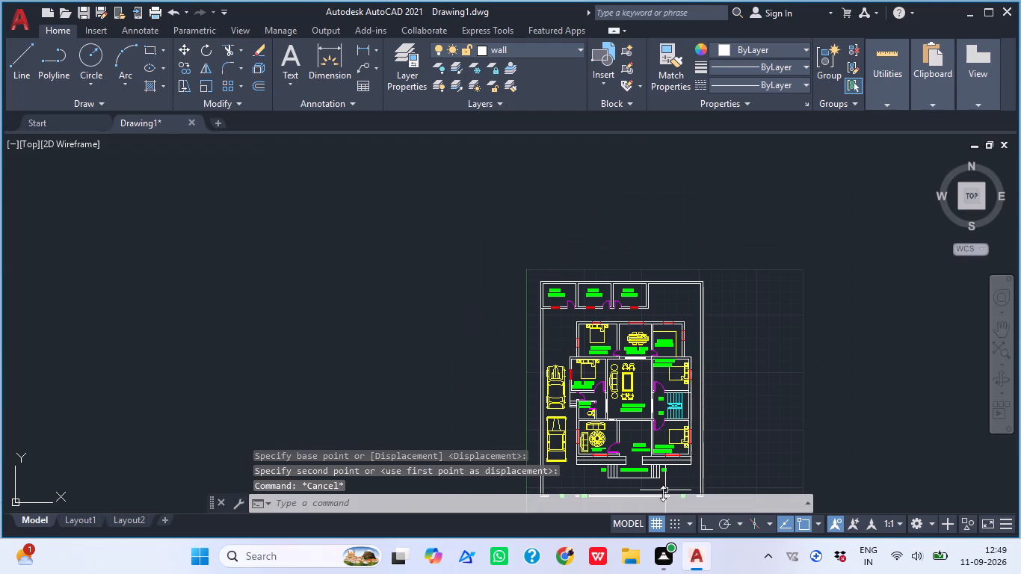
middle_click_drag(646, 449, 634, 359)
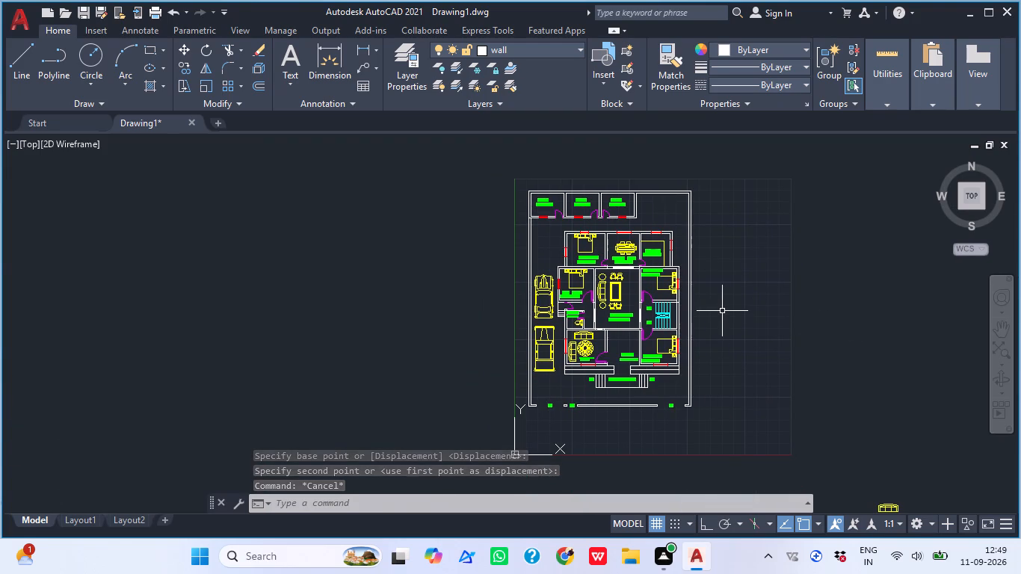
scroll(399, 246, "up", 1)
middle_click_drag(656, 206, 545, 273)
middle_click_drag(756, 302, 655, 288)
scroll(579, 216, "up", 1)
middle_click_drag(593, 257, 487, 288)
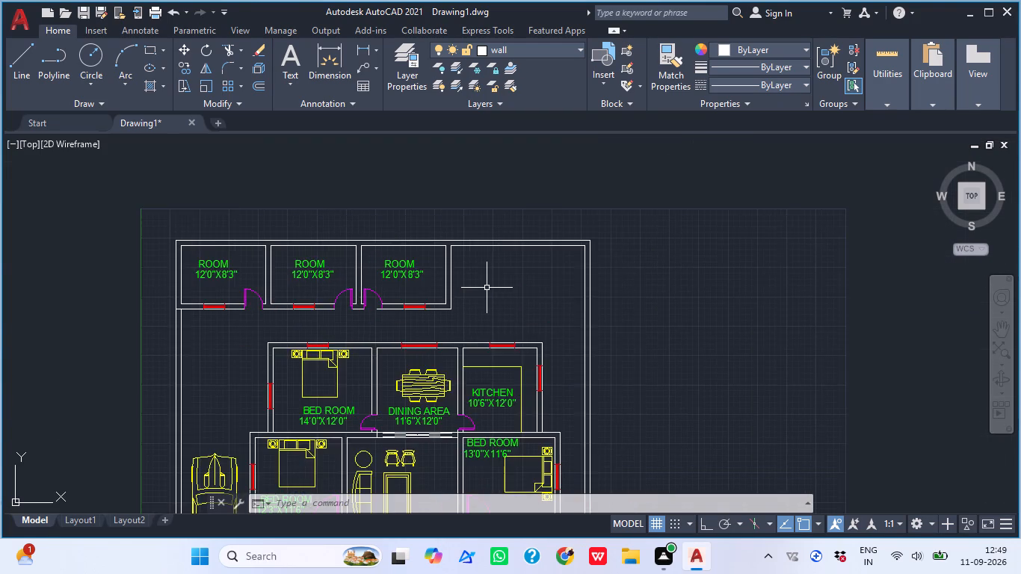
scroll(487, 288, "up", 1)
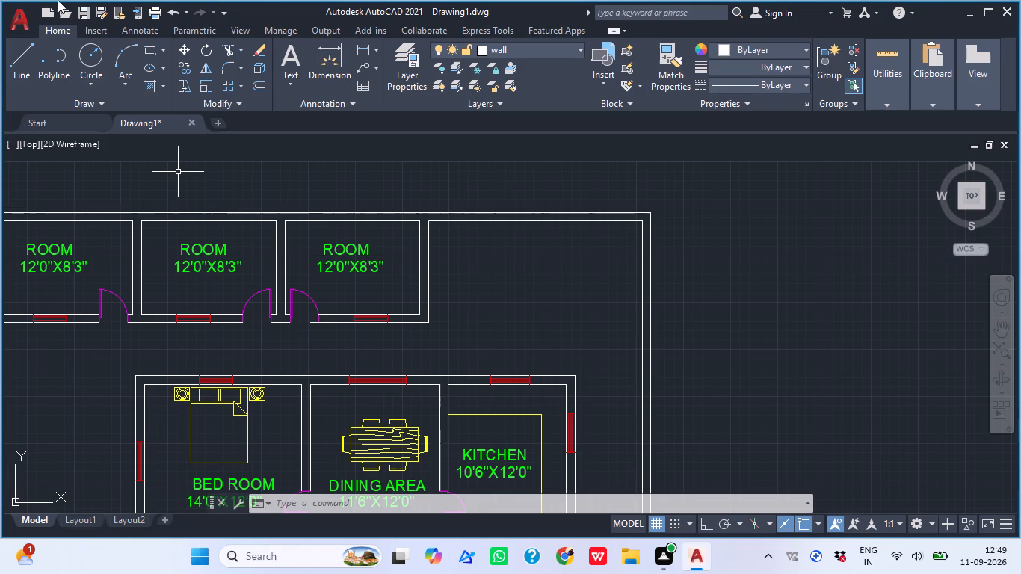
scroll(653, 300, "down", 1)
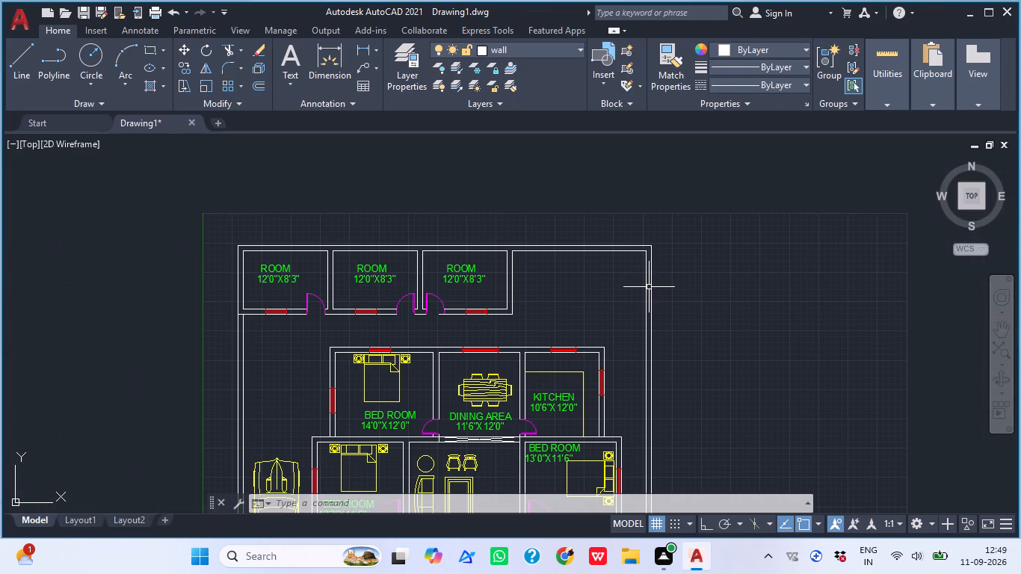
middle_click_drag(522, 312, 549, 265)
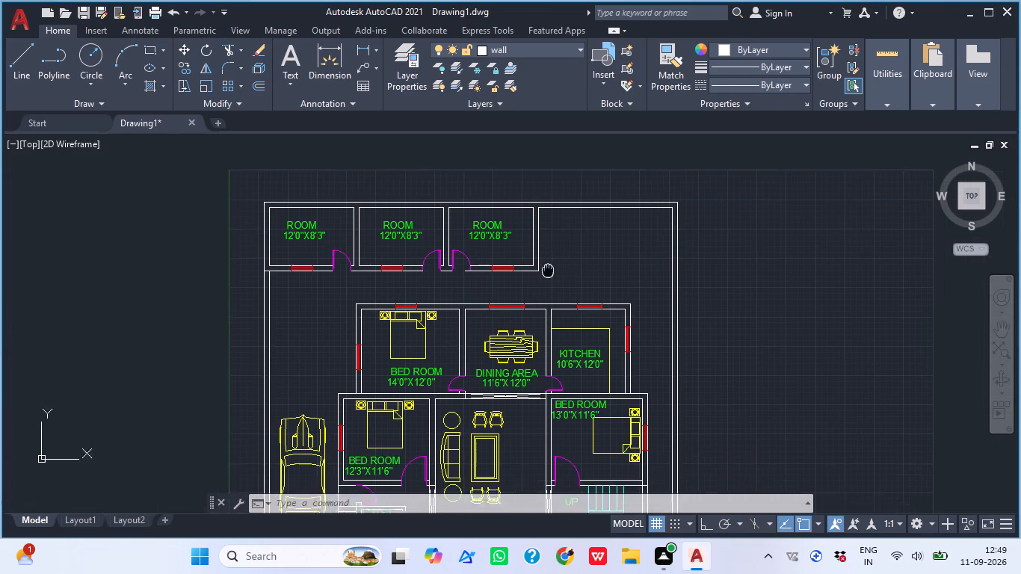
middle_click_drag(549, 265, 554, 256)
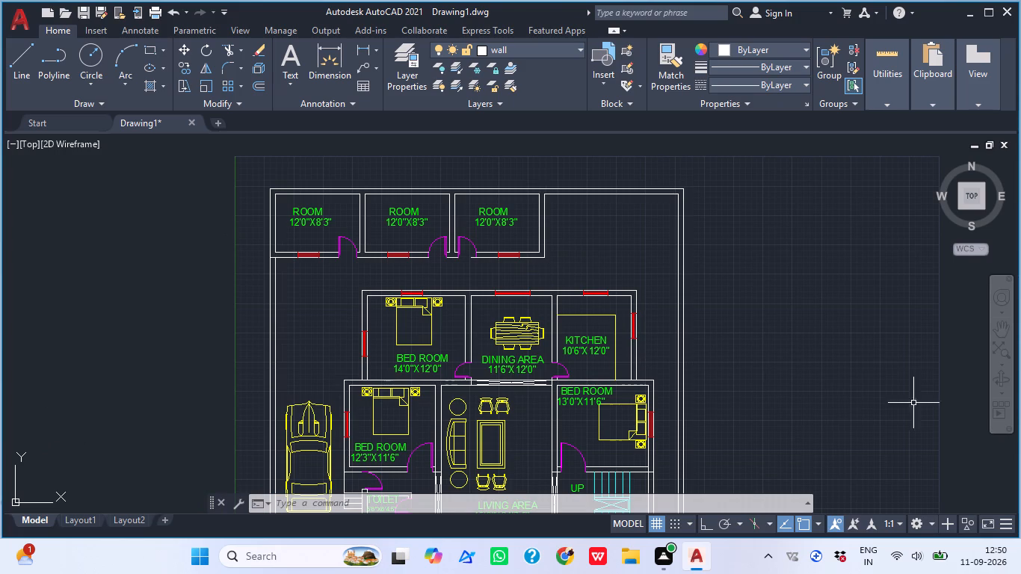
middle_click_drag(469, 273, 463, 238)
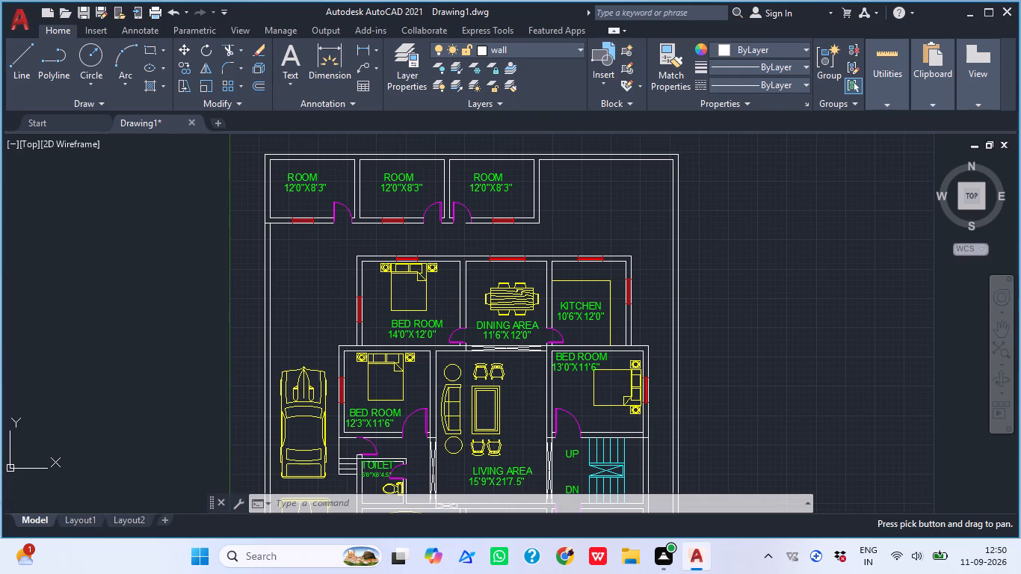
middle_click_drag(408, 296, 389, 173)
scroll(392, 228, "down", 2)
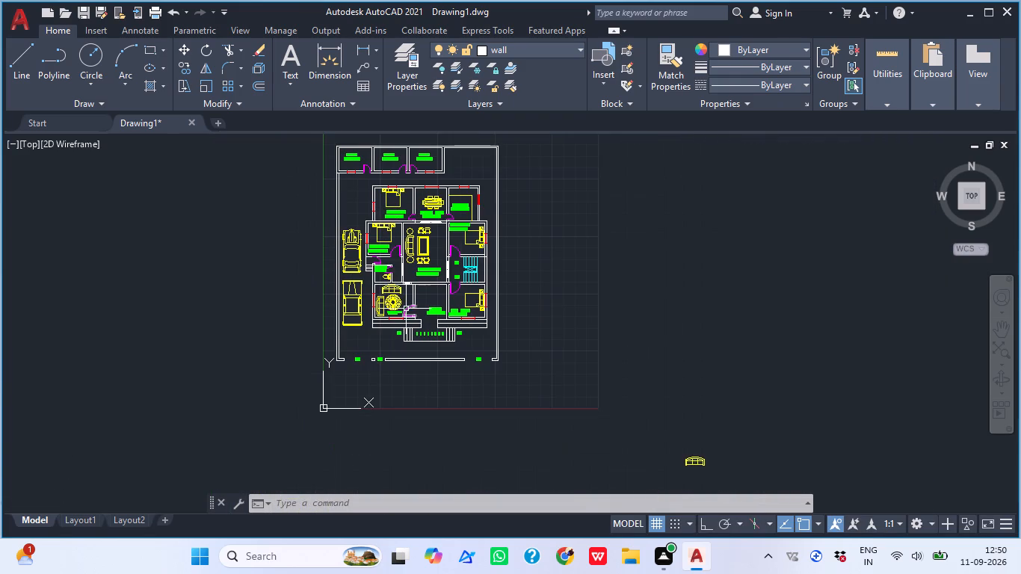
middle_click_drag(406, 309, 351, 311)
middle_click_drag(336, 387, 321, 404)
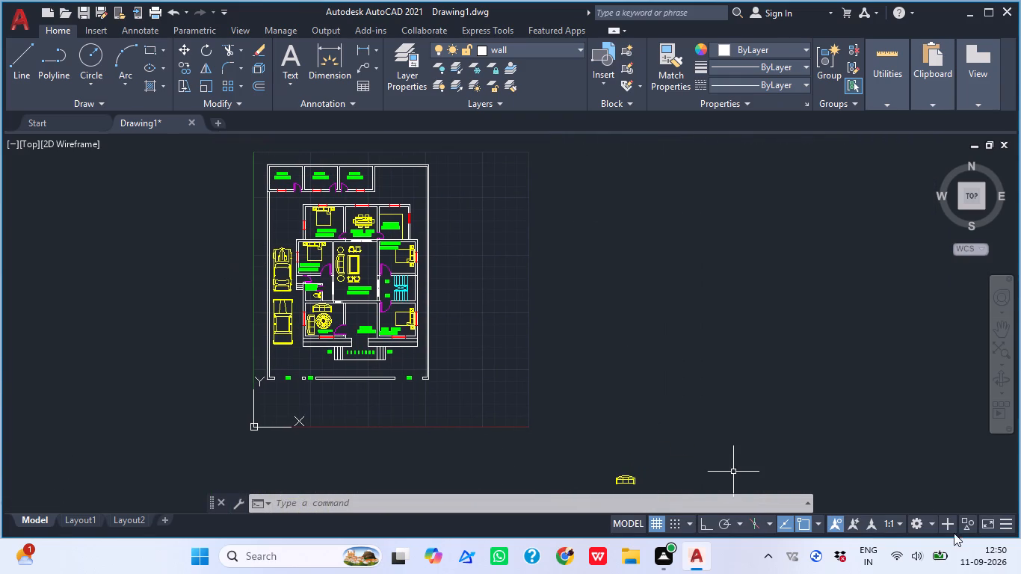
Delete the stray sofa block lying outside the plan to the south-east.
middle_click_drag(946, 533, 731, 315)
middle_click_drag(641, 336, 507, 126)
left_click(499, 216)
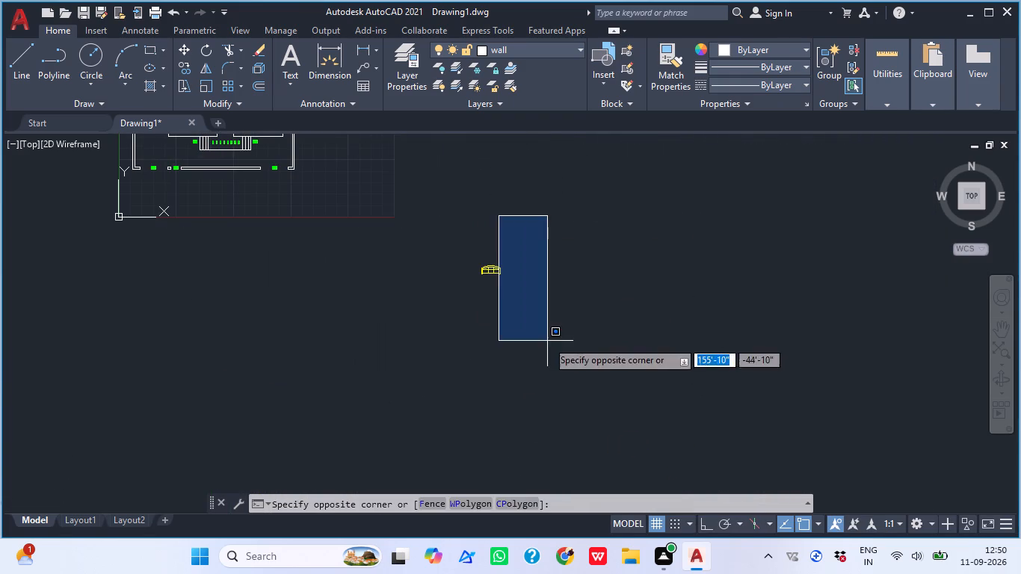
left_click(547, 341)
left_click(448, 342)
left_click(509, 200)
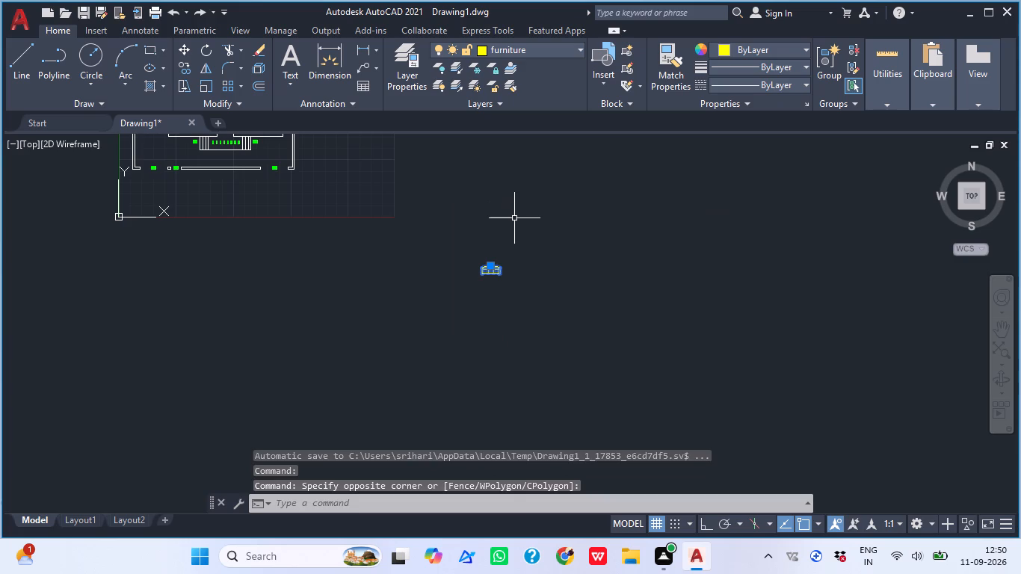
key("Delete")
Examine the plan's rear rooms, interior doors and furniture, and the D7 and D8 gate openings in the south boundary wall.
middle_click_drag(373, 304, 445, 349)
scroll(445, 349, "down", 1)
scroll(382, 315, "down", 1)
scroll(349, 279, "up", 1)
middle_click_drag(318, 238, 250, 330)
scroll(250, 330, "up", 2)
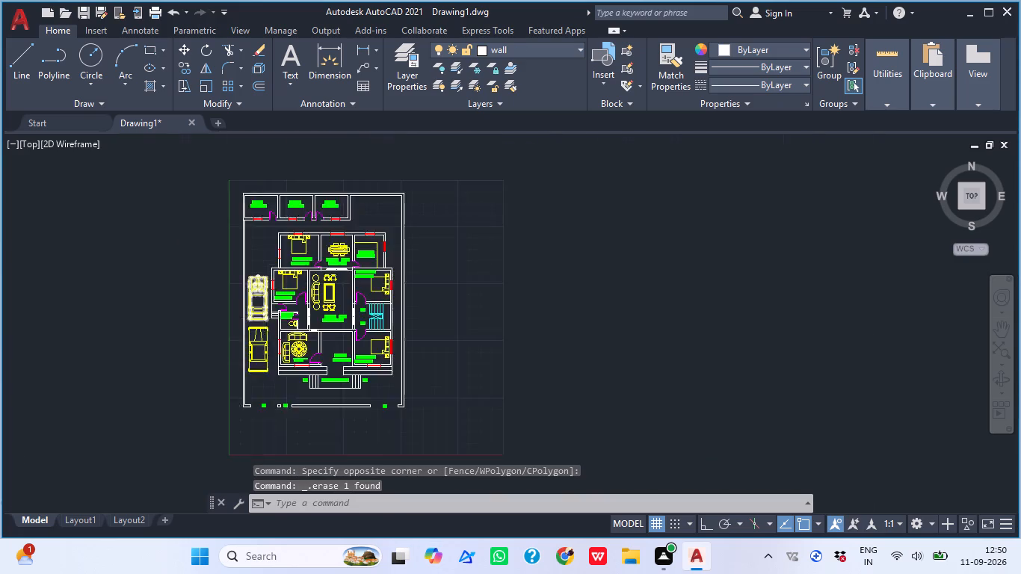
scroll(266, 317, "up", 2)
middle_click_drag(334, 226, 203, 351)
scroll(324, 246, "up", 1)
scroll(257, 316, "down", 3)
middle_click_drag(306, 324, 329, 317)
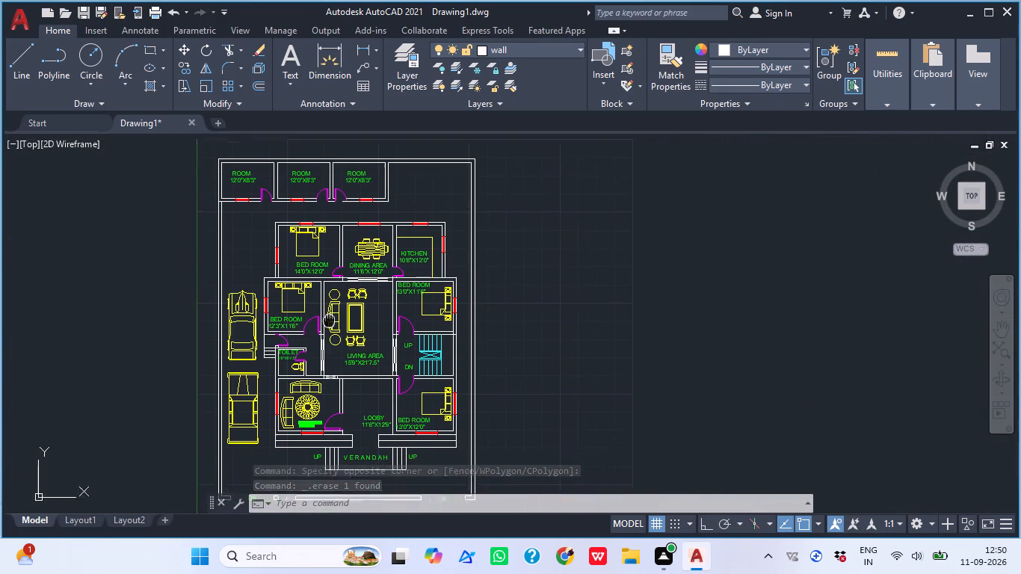
middle_click_drag(329, 317, 324, 294)
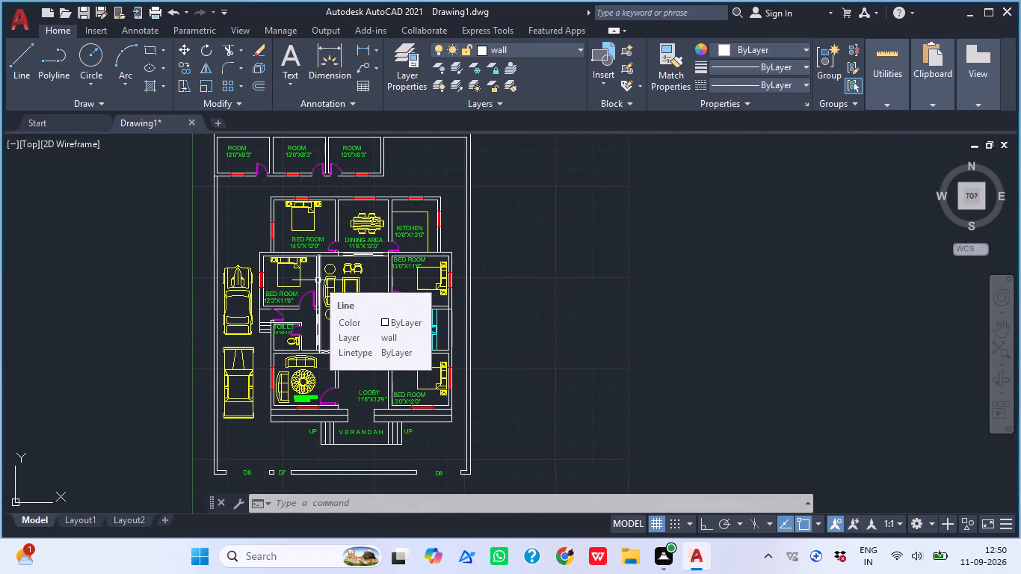
scroll(342, 203, "down", 1)
scroll(253, 194, "up", 2)
scroll(306, 183, "down", 1)
scroll(341, 193, "up", 1)
middle_click_drag(341, 193, 318, 230)
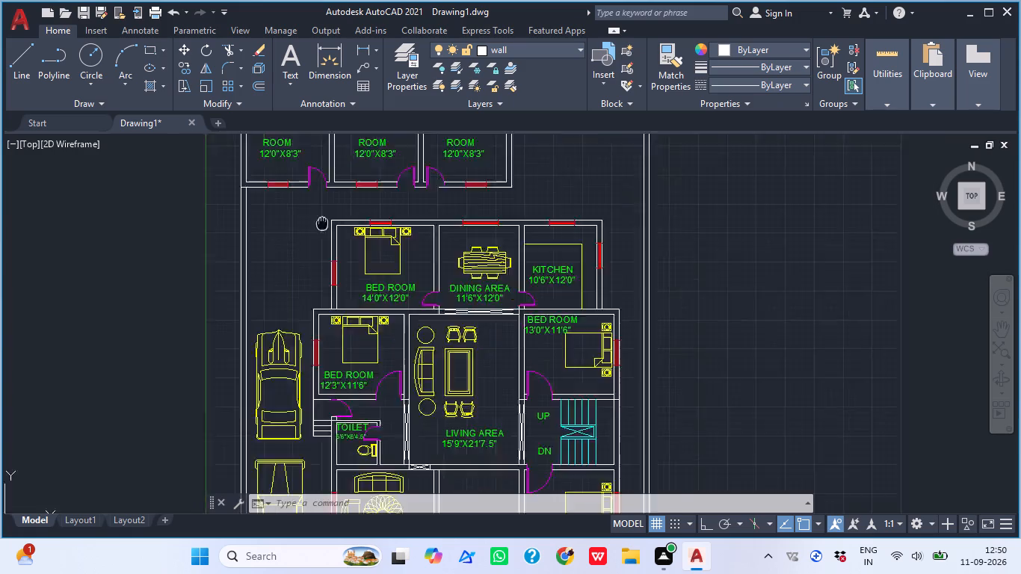
middle_click_drag(318, 230, 274, 293)
scroll(286, 265, "up", 2)
middle_click_drag(290, 250, 263, 281)
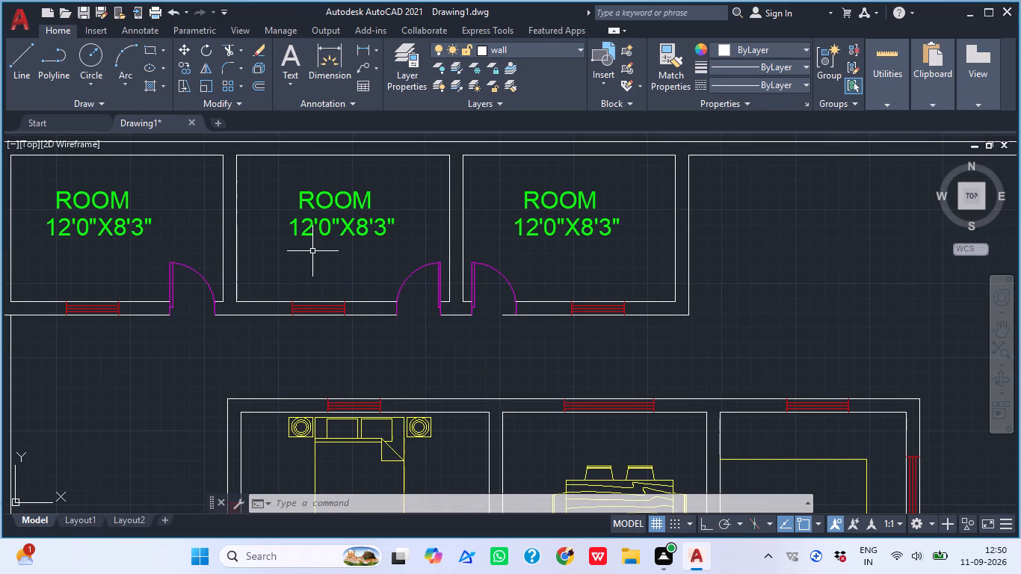
scroll(294, 245, "down", 2)
middle_click_drag(389, 262, 389, 99)
scroll(389, 96, "down", 1)
scroll(407, 156, "down", 1)
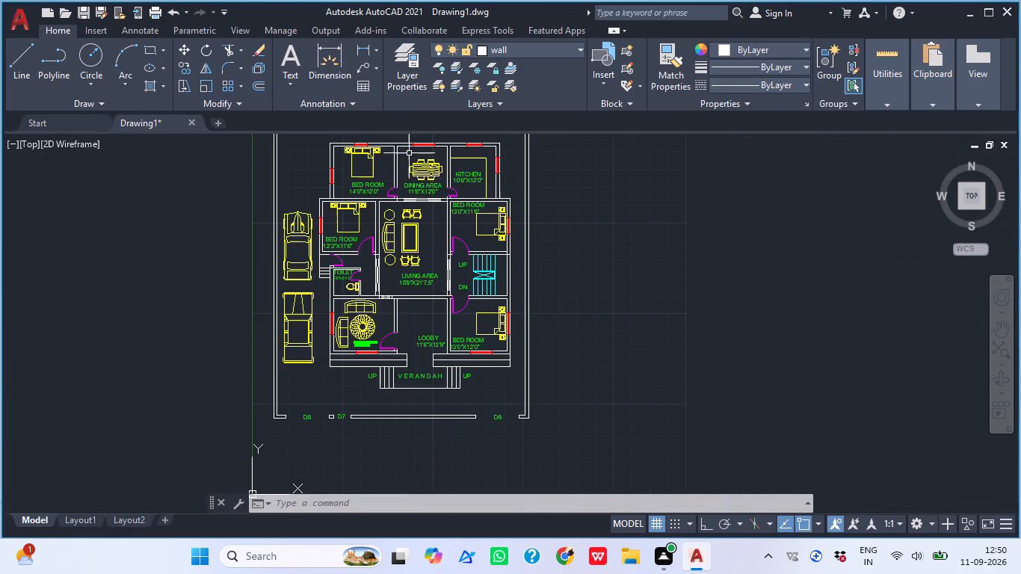
middle_click_drag(363, 398, 370, 291)
scroll(261, 309, "up", 1)
scroll(363, 286, "up", 4)
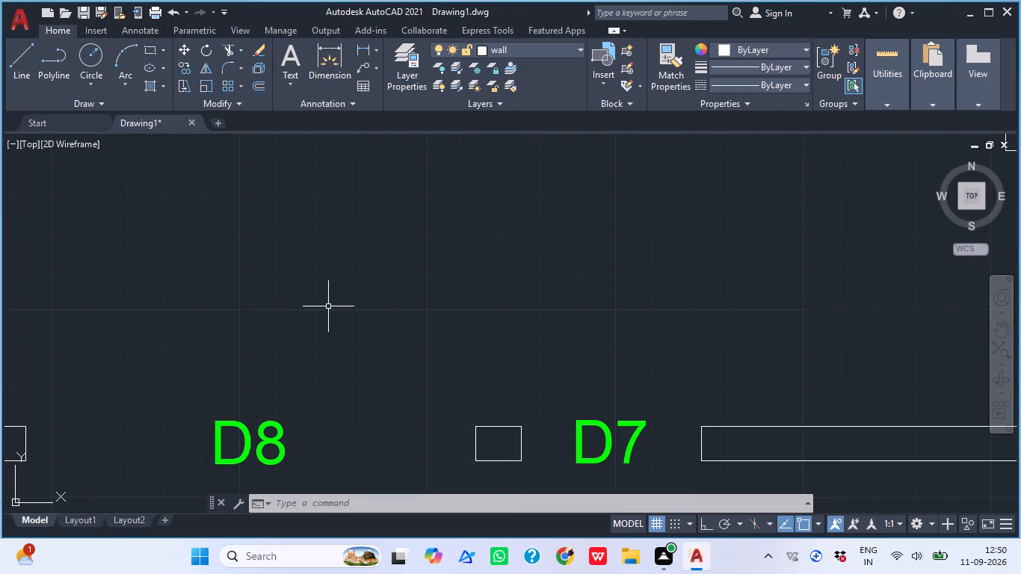
middle_click_drag(325, 305, 293, 296)
scroll(331, 272, "down", 2)
middle_click_drag(345, 272, 245, 327)
scroll(339, 279, "down", 1)
scroll(260, 308, "down", 2)
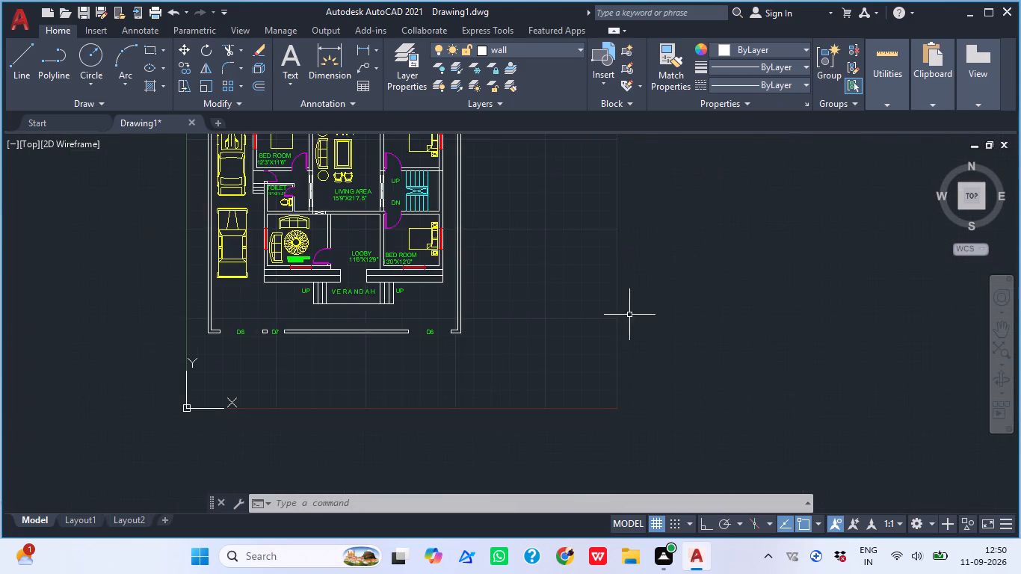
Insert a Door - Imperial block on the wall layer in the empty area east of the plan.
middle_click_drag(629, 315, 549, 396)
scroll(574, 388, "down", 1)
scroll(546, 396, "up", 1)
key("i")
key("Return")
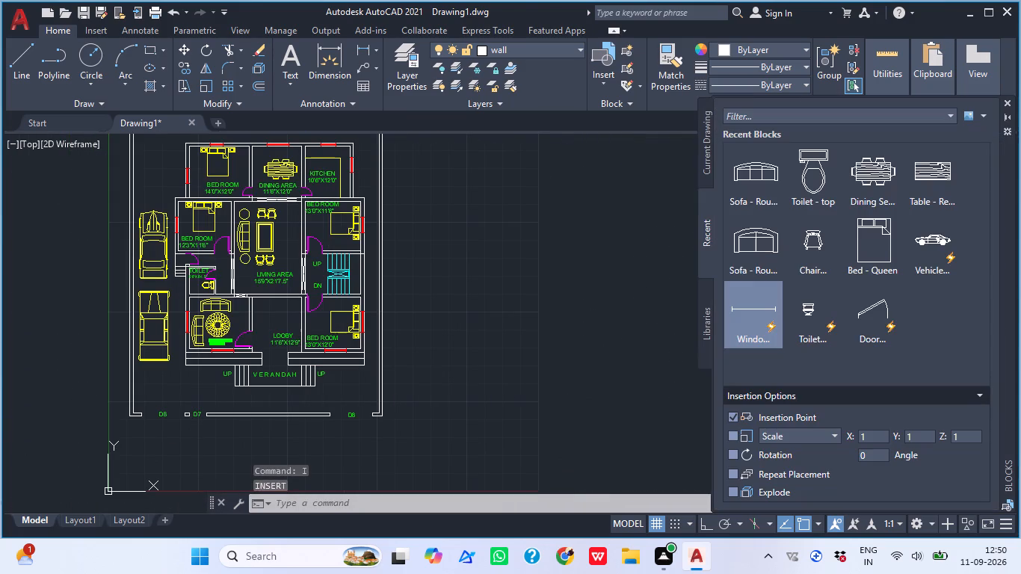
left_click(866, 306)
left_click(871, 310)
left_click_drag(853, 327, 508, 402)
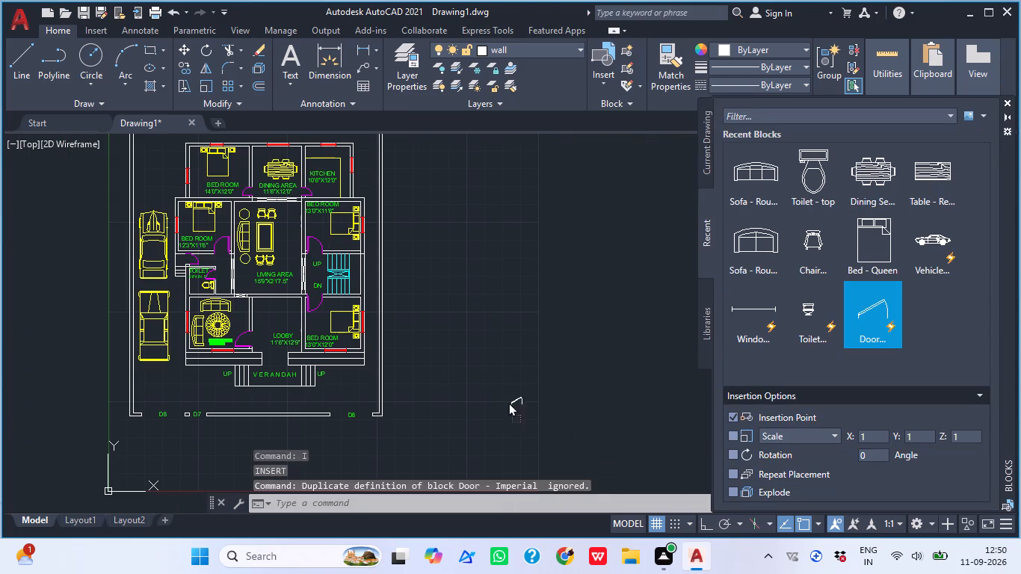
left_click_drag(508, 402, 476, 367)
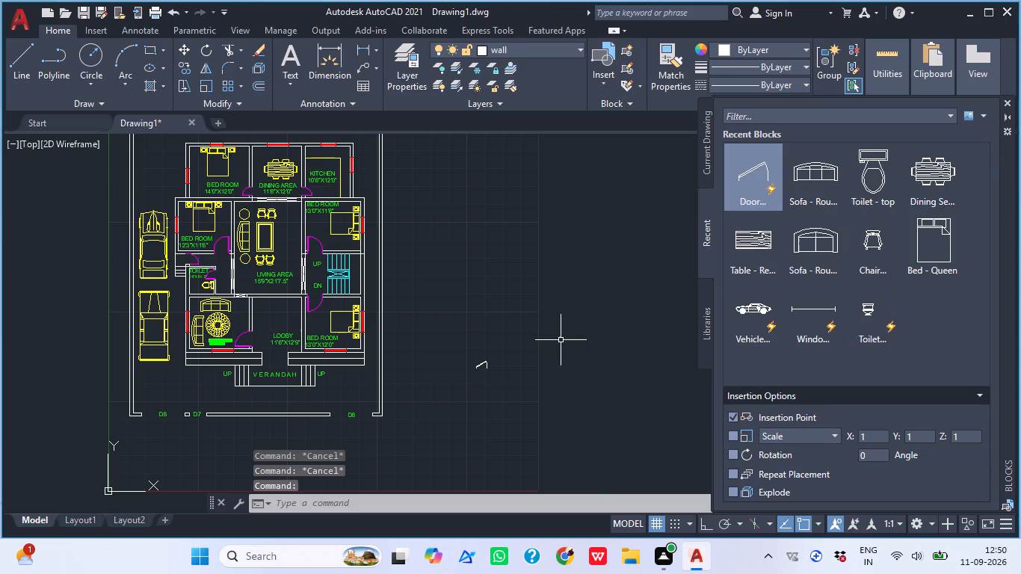
Make the door layer current and insert another Door - Imperial block just east of the boundary wall.
left_click(517, 46)
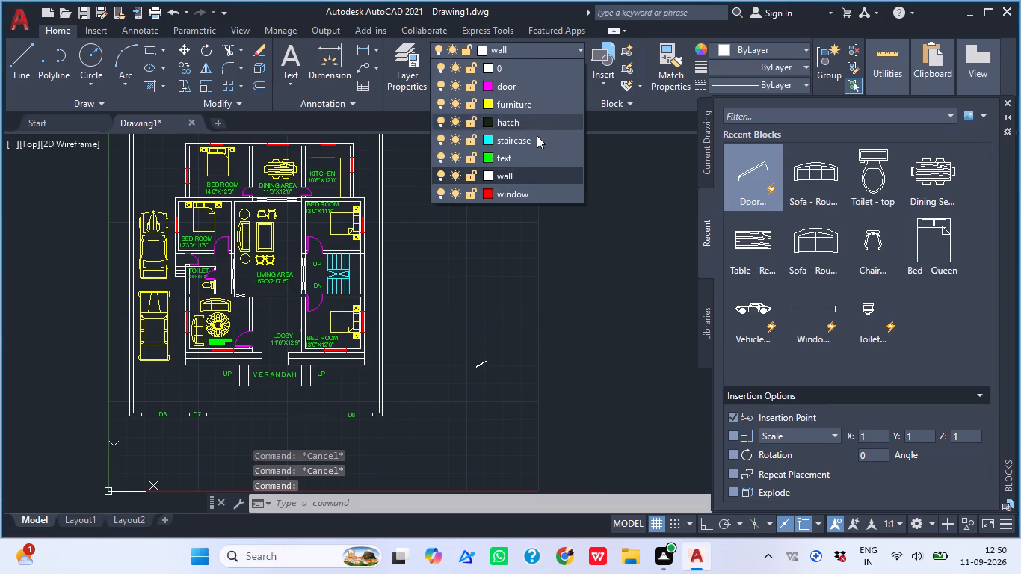
left_click(503, 82)
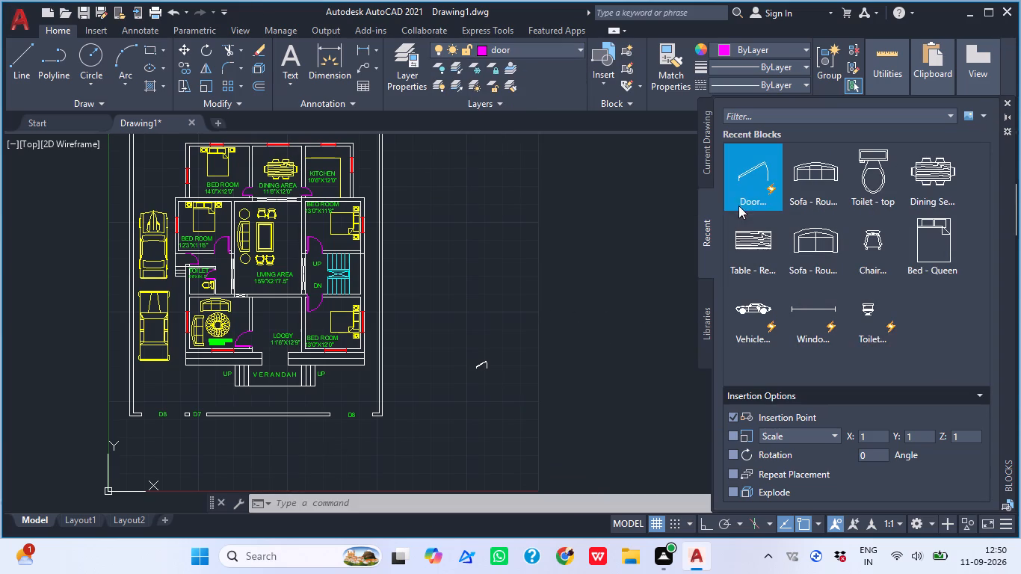
left_click_drag(750, 171, 406, 342)
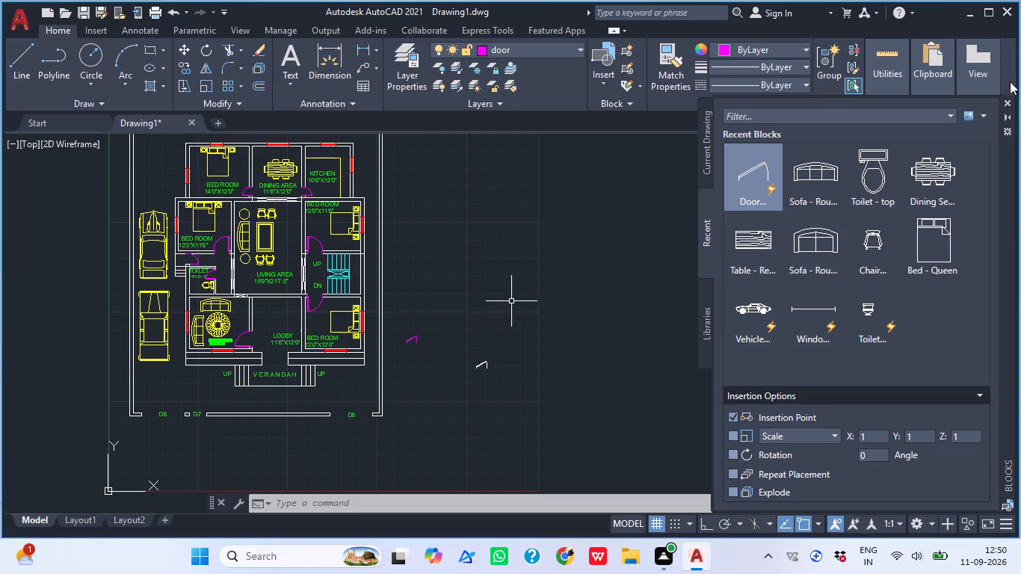
left_click(1005, 105)
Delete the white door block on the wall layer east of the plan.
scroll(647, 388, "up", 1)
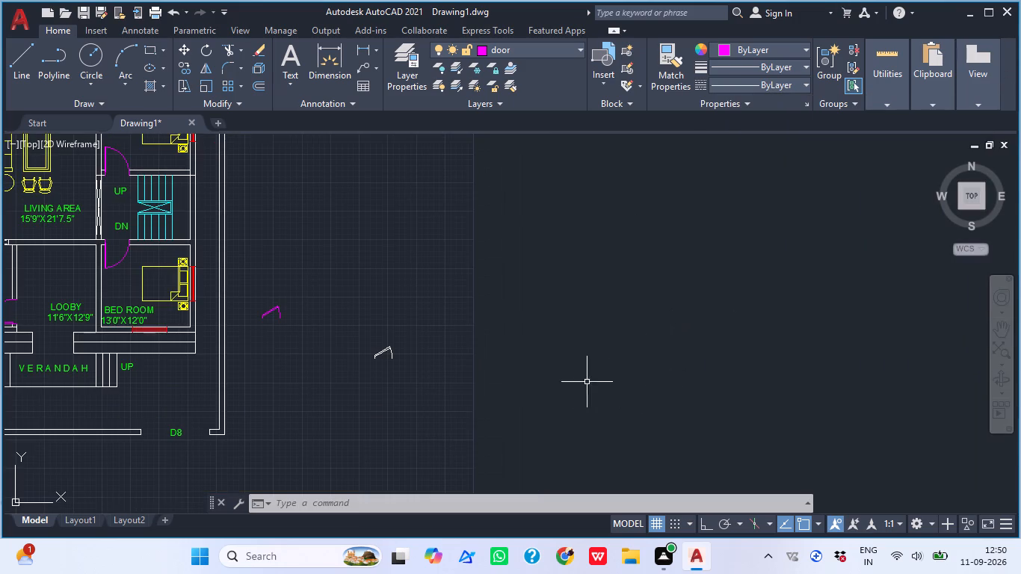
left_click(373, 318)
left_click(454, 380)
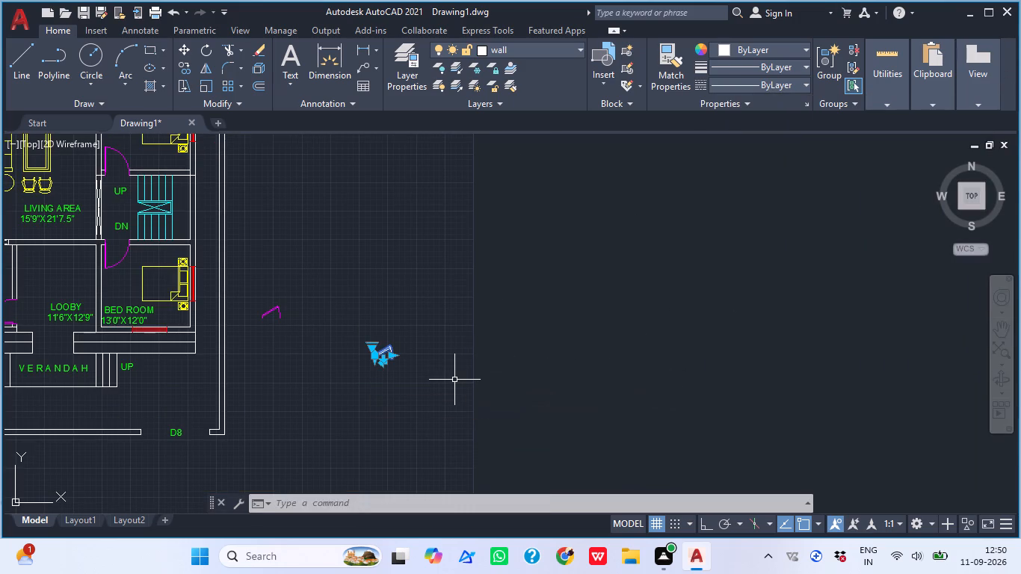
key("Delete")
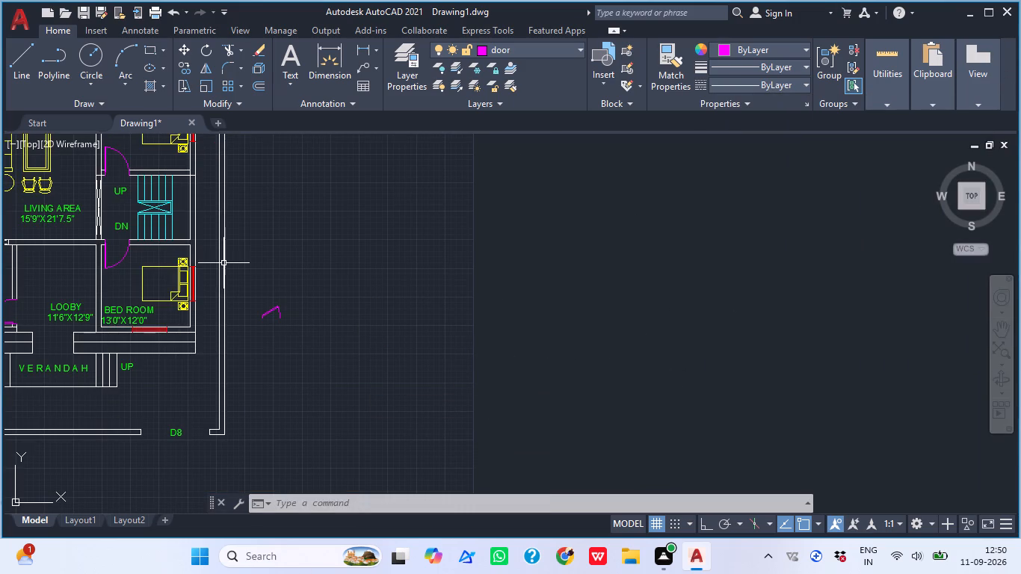
Set the magenta door block east of the boundary wall to Open 90º.
left_click(261, 284)
left_click(286, 334)
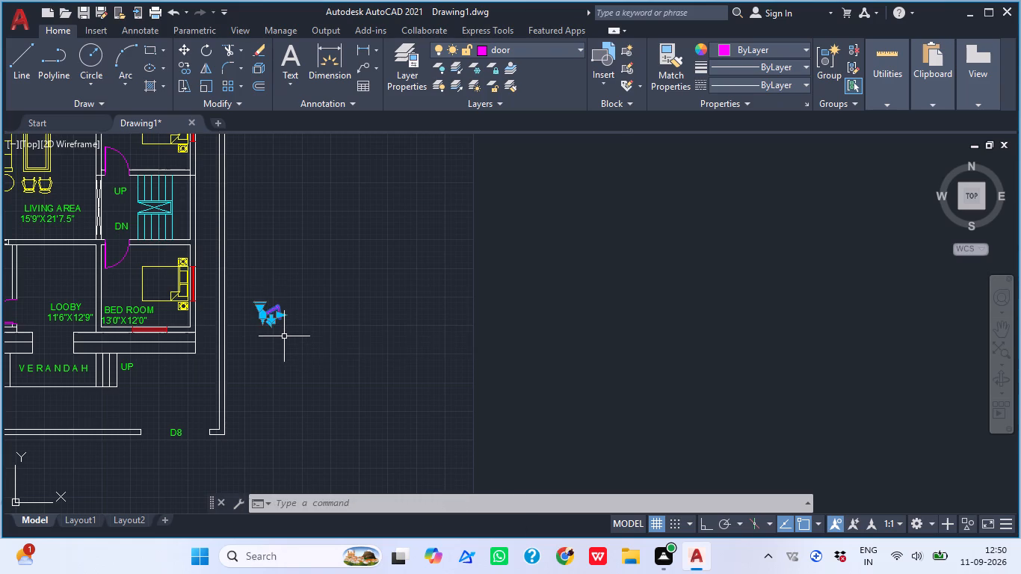
scroll(284, 337, "up", 2)
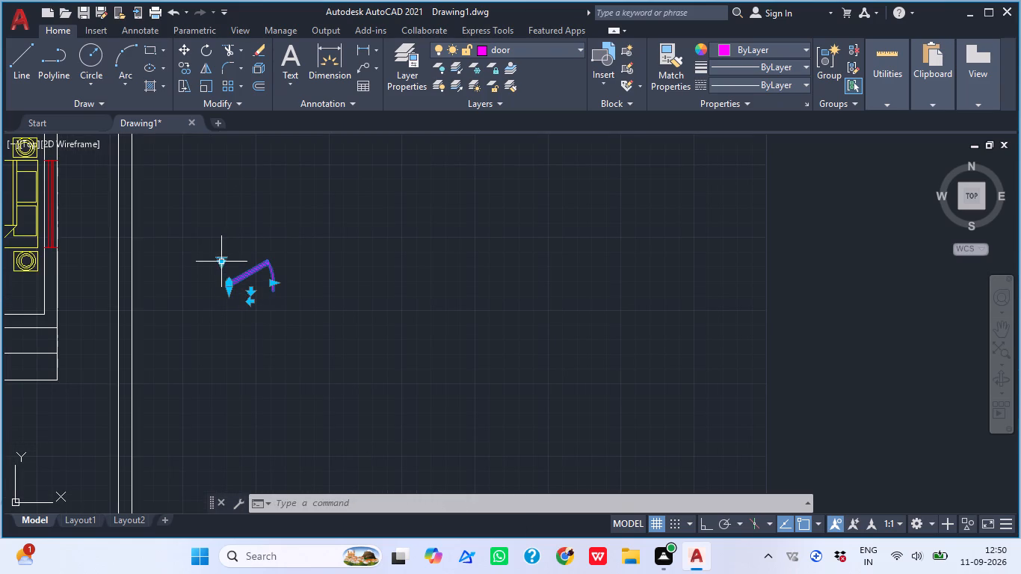
left_click(222, 265)
left_click(261, 319)
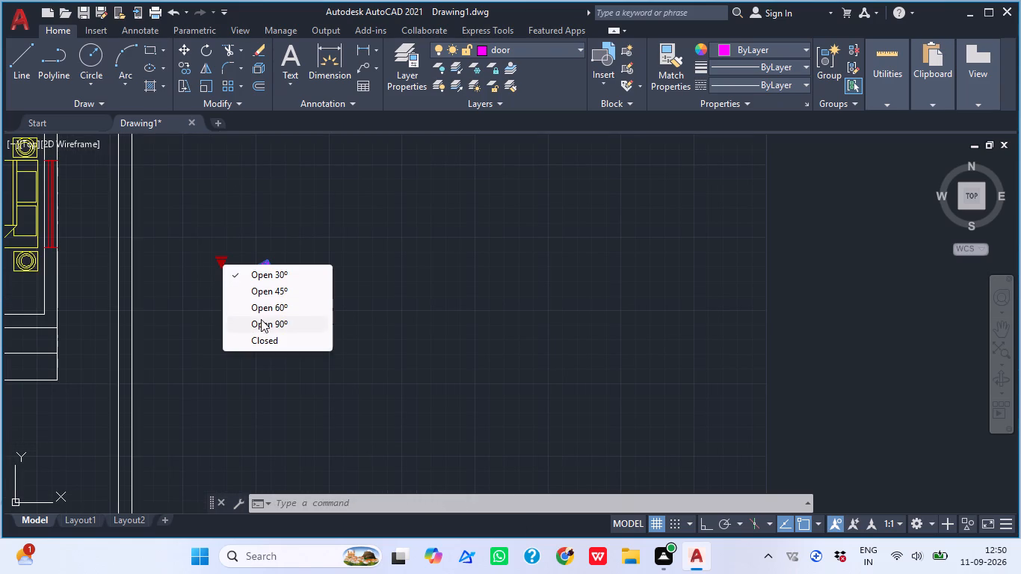
key("Escape")
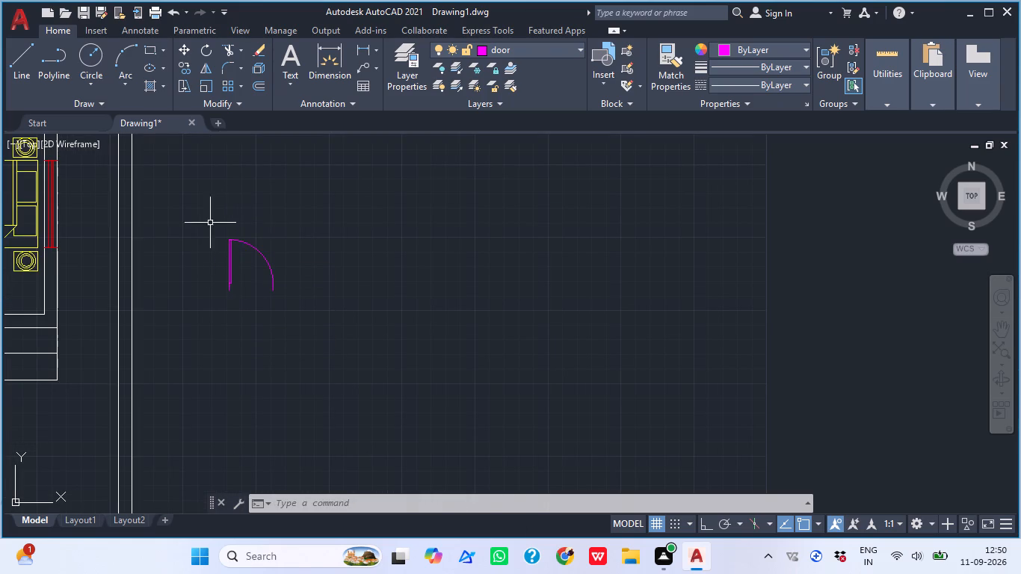
Scale the door block by reference from its hinge-side lower endpoint, making its opening width 5' with Ortho on.
left_click(209, 223)
left_click(324, 357)
type("SC")
key("space")
scroll(240, 325, "up", 2)
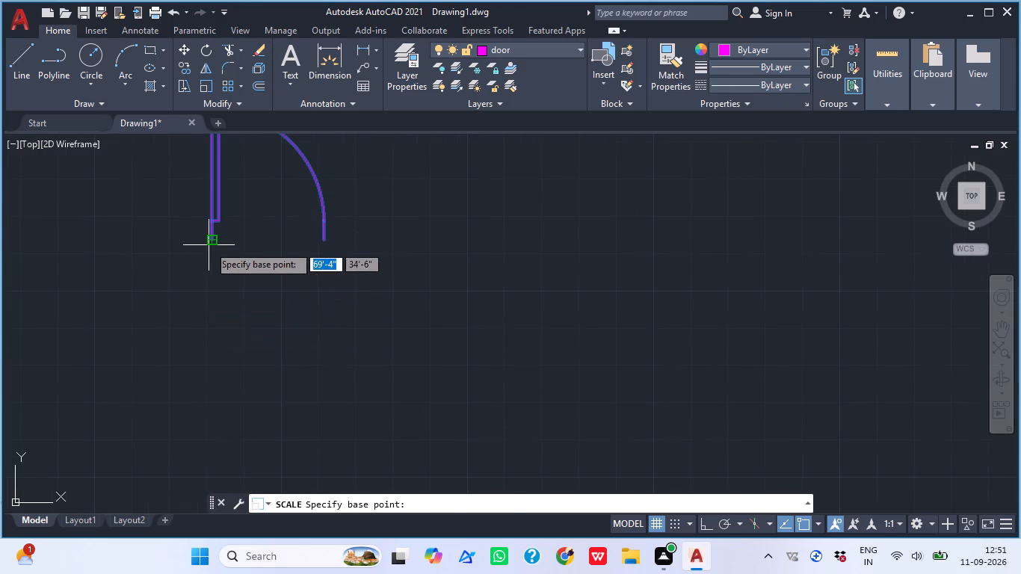
left_click(209, 245)
left_click(466, 501)
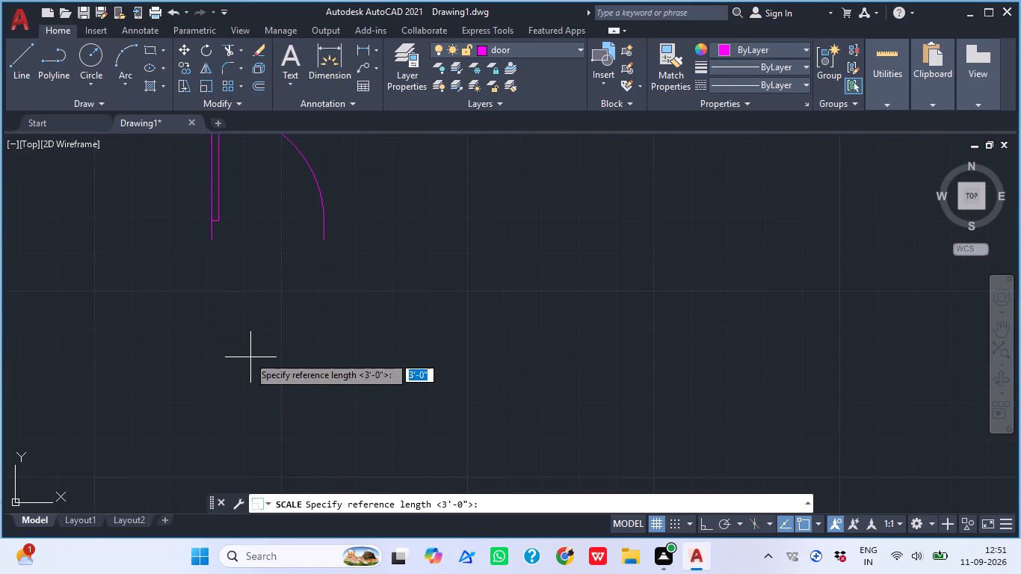
left_click(210, 246)
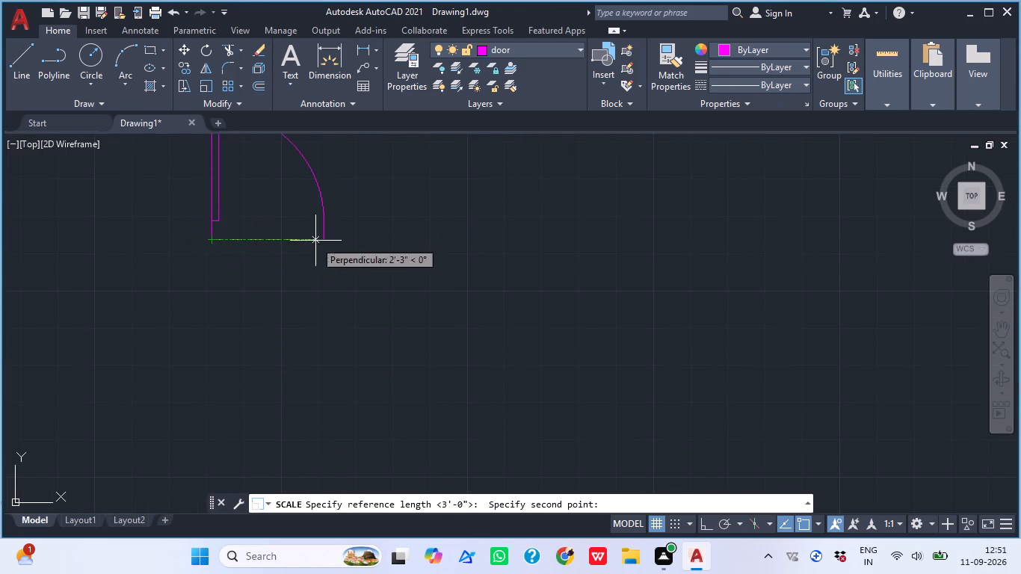
left_click(323, 240)
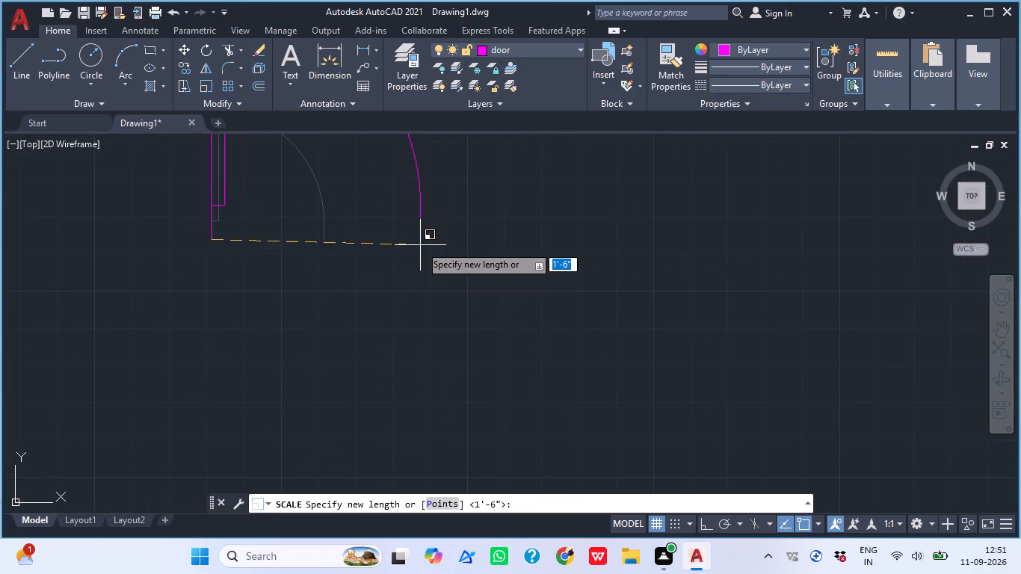
left_click(705, 524)
middle_click_drag(536, 403, 556, 469)
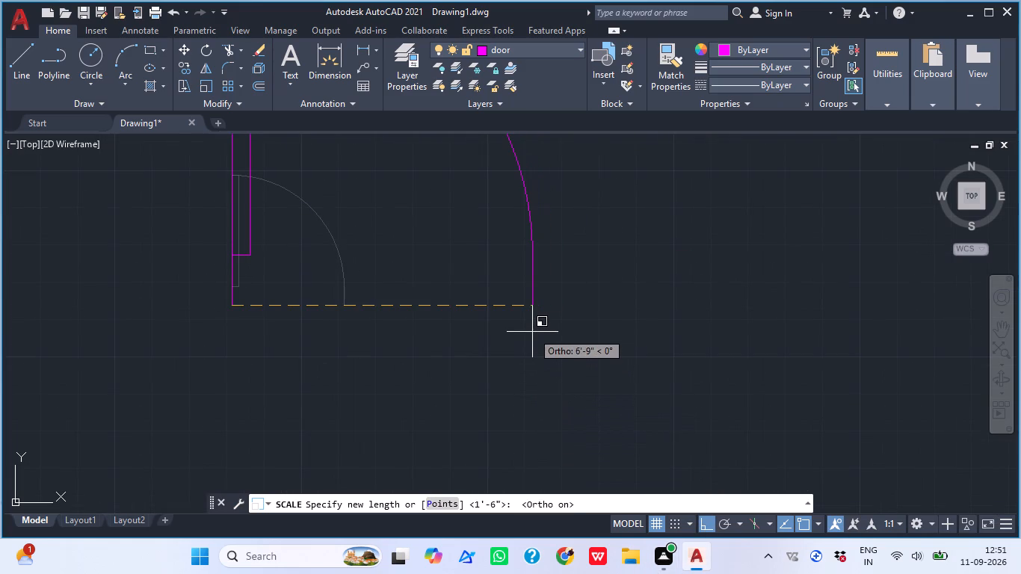
key("5")
key("apostrophe")
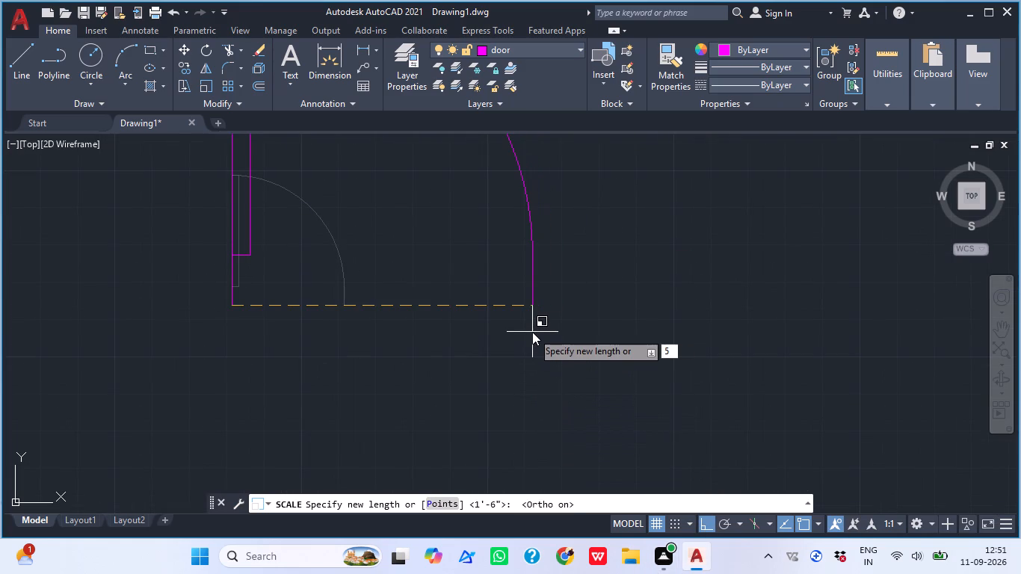
key("Return")
Mirror the enlarged door about a vertical line through its hinge-side endpoint, keeping the original.
scroll(474, 366, "down", 1)
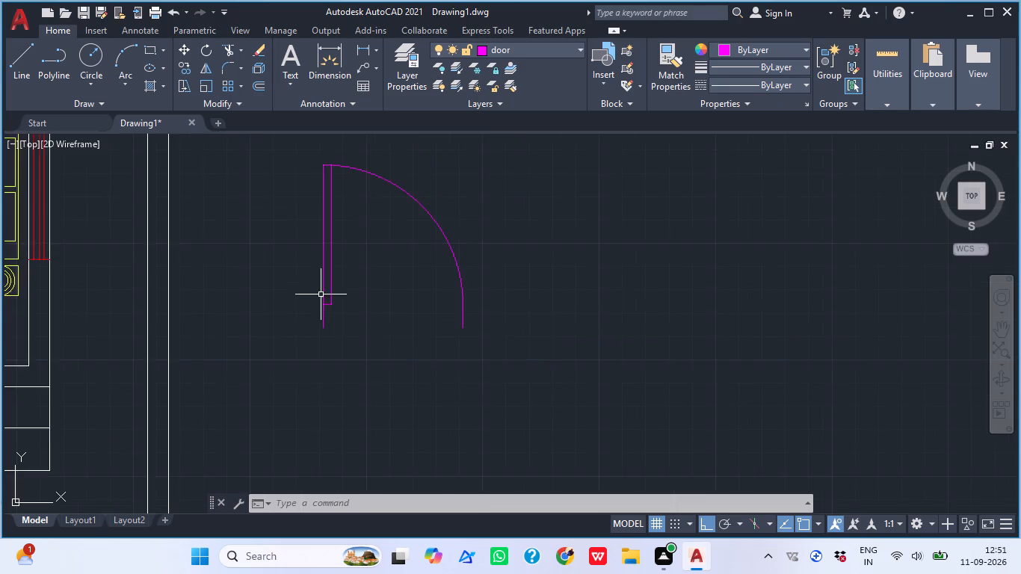
scroll(321, 294, "down", 2)
left_click(305, 218)
scroll(305, 218, "down", 1)
left_click(305, 218)
left_click(407, 330)
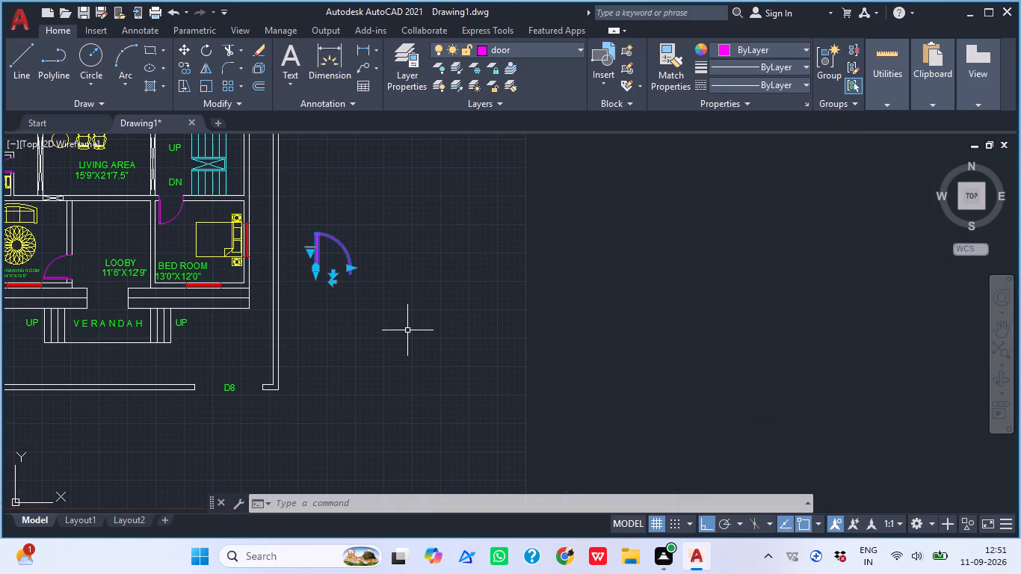
type("MI")
key("space")
scroll(369, 209, "up", 1)
scroll(274, 331, "up", 1)
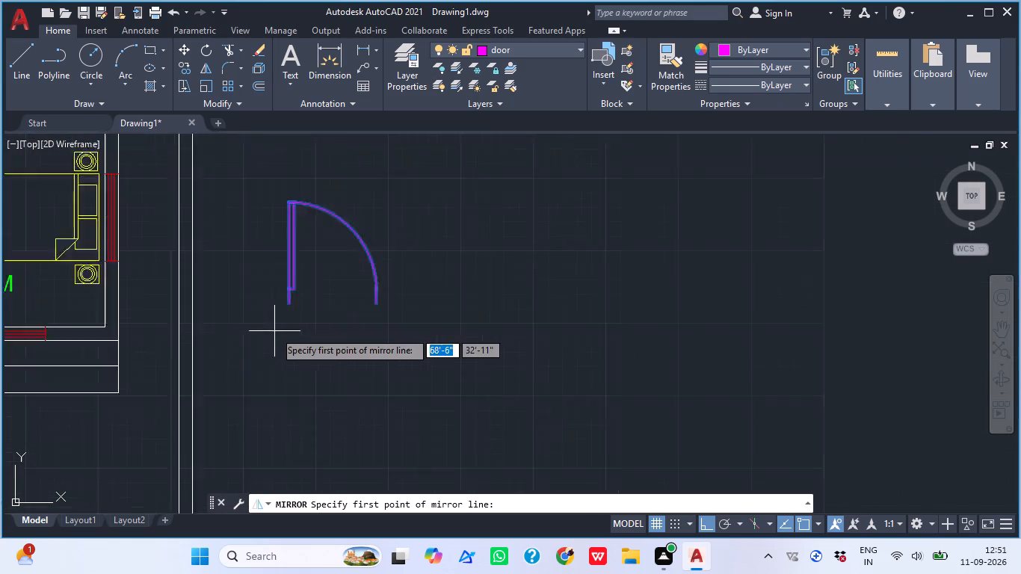
scroll(274, 331, "up", 1)
left_click(295, 294)
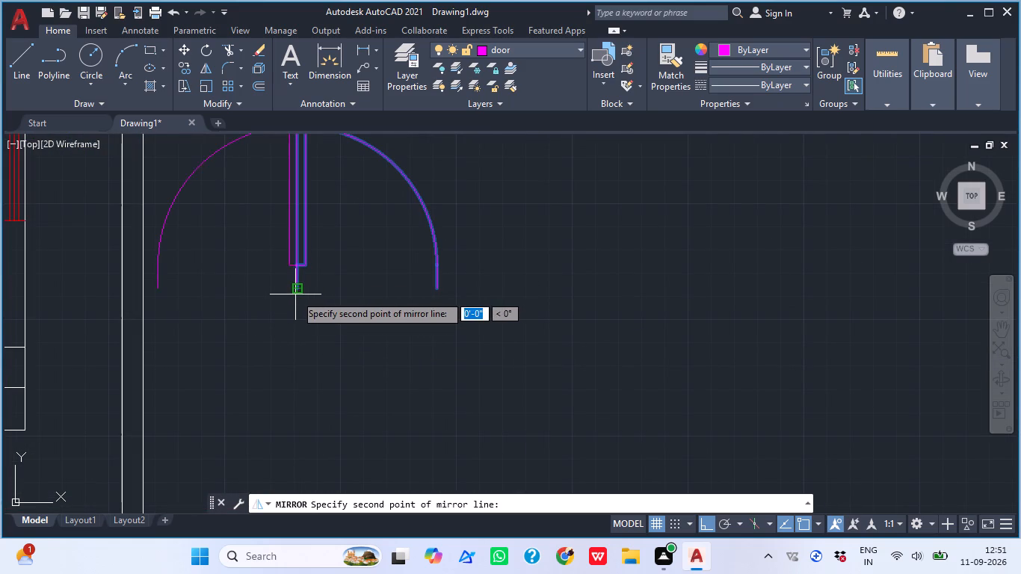
scroll(351, 359, "down", 1)
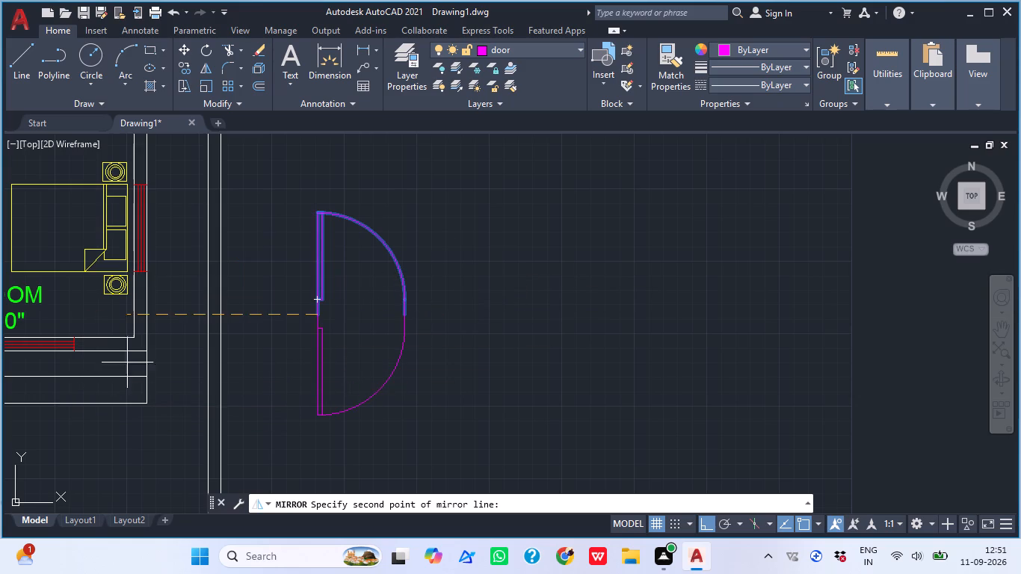
left_click(286, 170)
left_click_drag(315, 218, 286, 170)
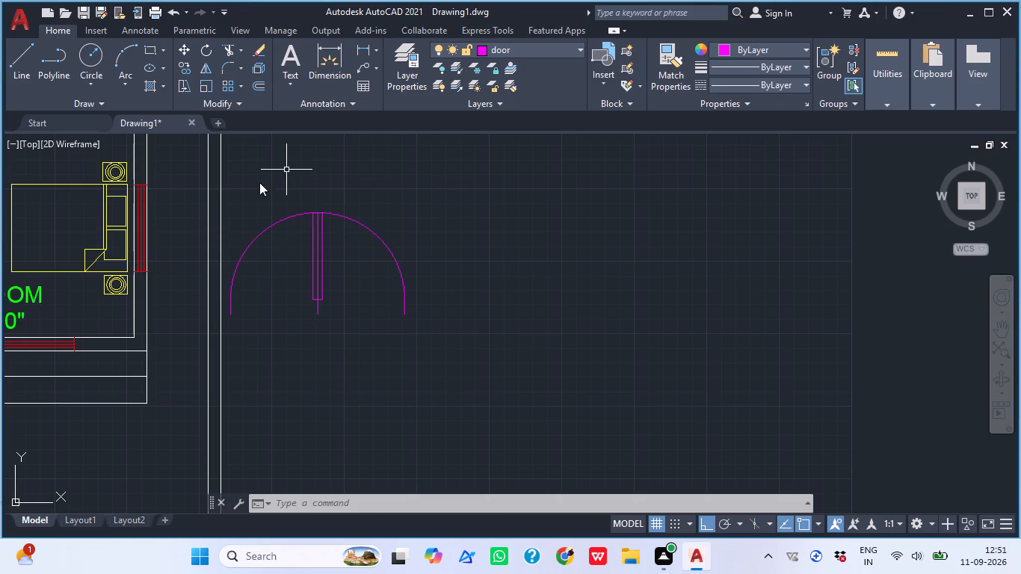
Move the mirrored door leaf east of the original and join their free ends to form a double door.
left_click(271, 223)
key("m")
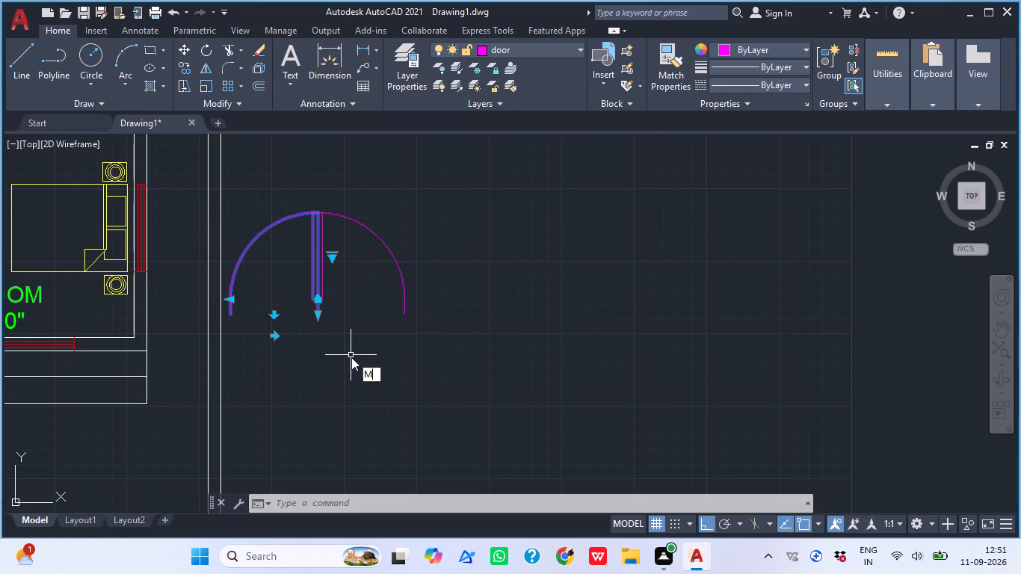
key("space")
scroll(311, 303, "up", 2)
left_click(324, 330)
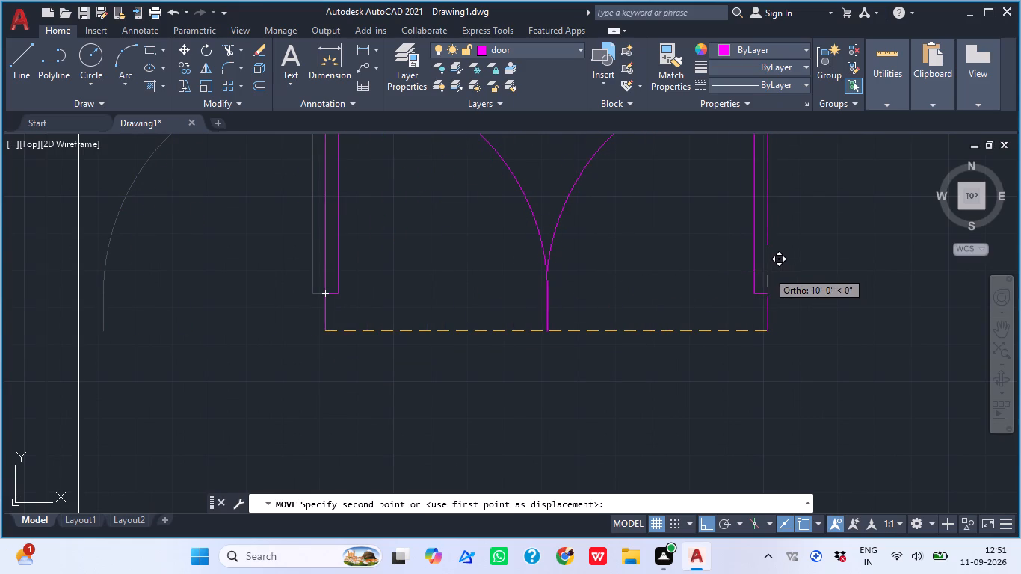
left_click(791, 276)
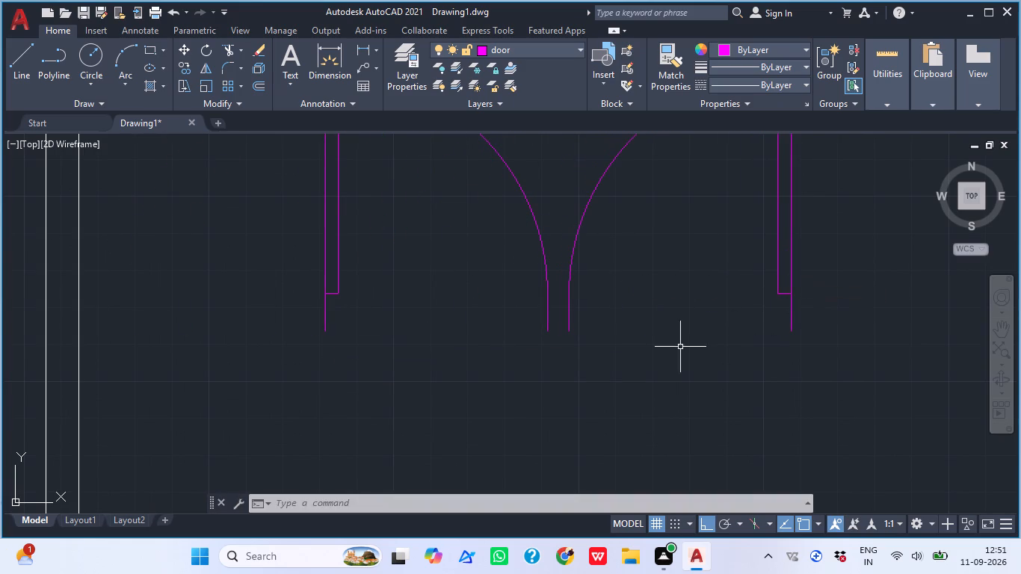
left_click(575, 251)
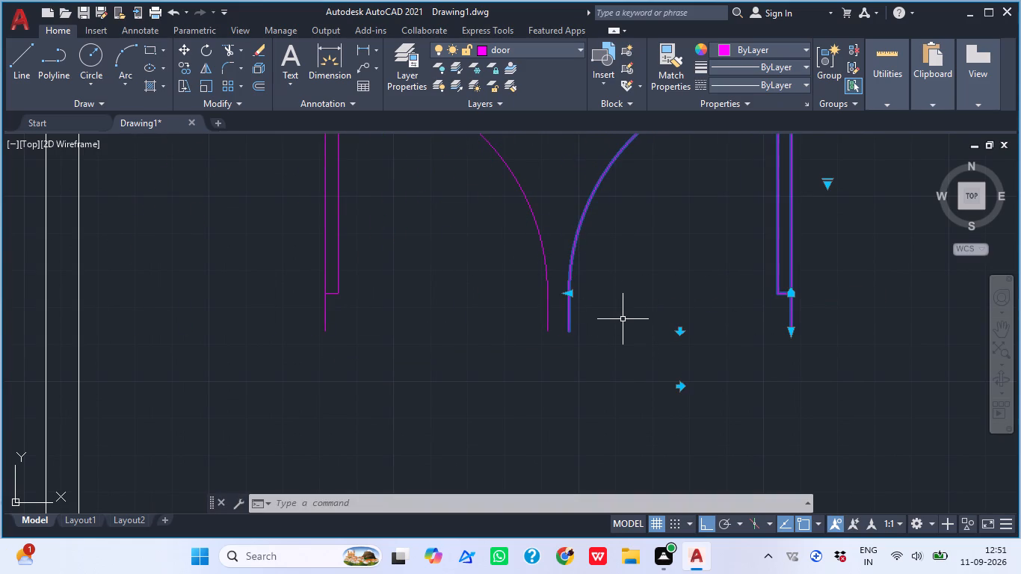
type("M")
key("space")
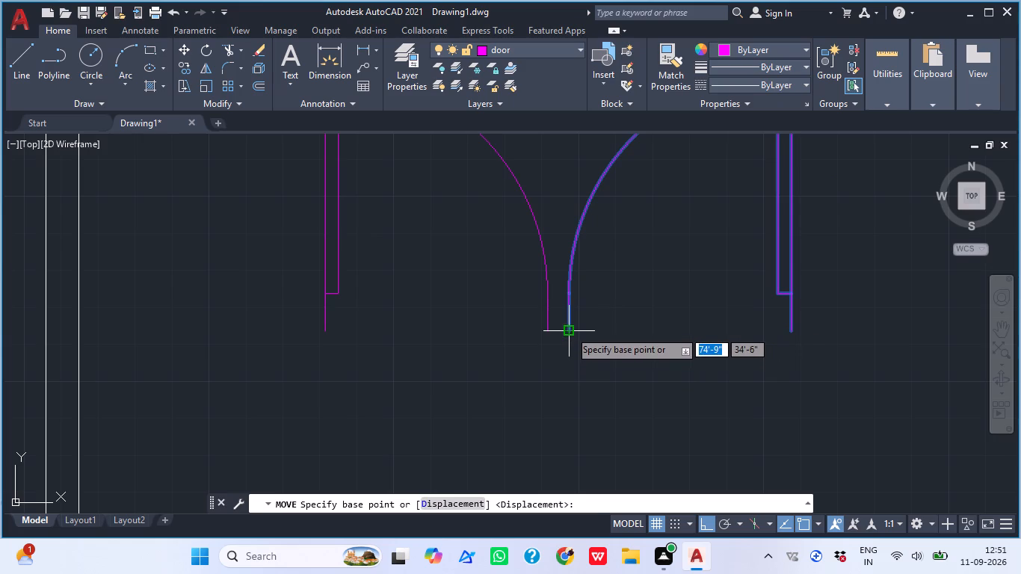
left_click(570, 330)
left_click(546, 333)
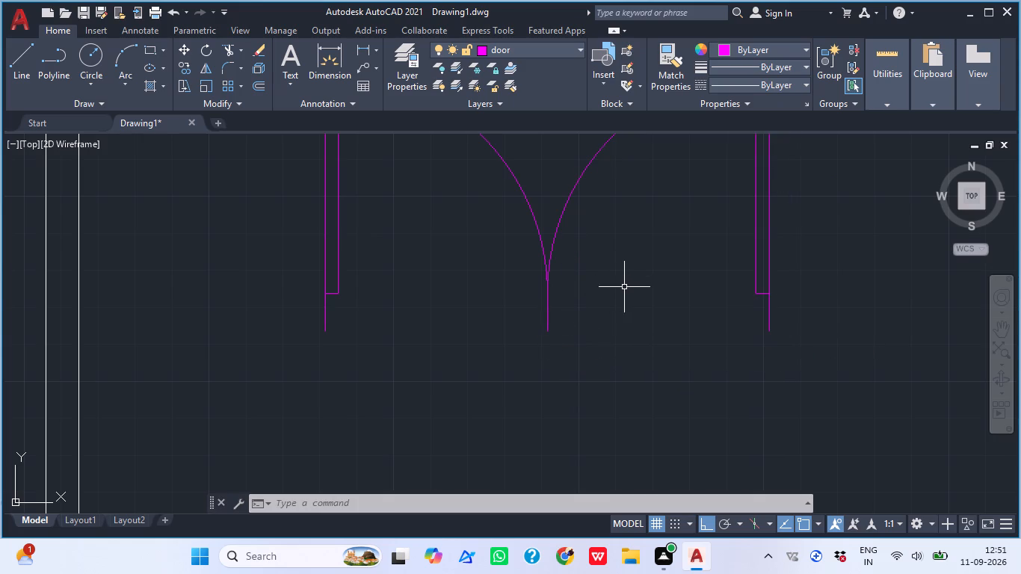
key("Escape")
Move the double door into the western D8 gate opening, placing its lower east endpoint on the wall pier's outer corner beside D7.
scroll(624, 289, "down", 2)
middle_click_drag(650, 309, 527, 345)
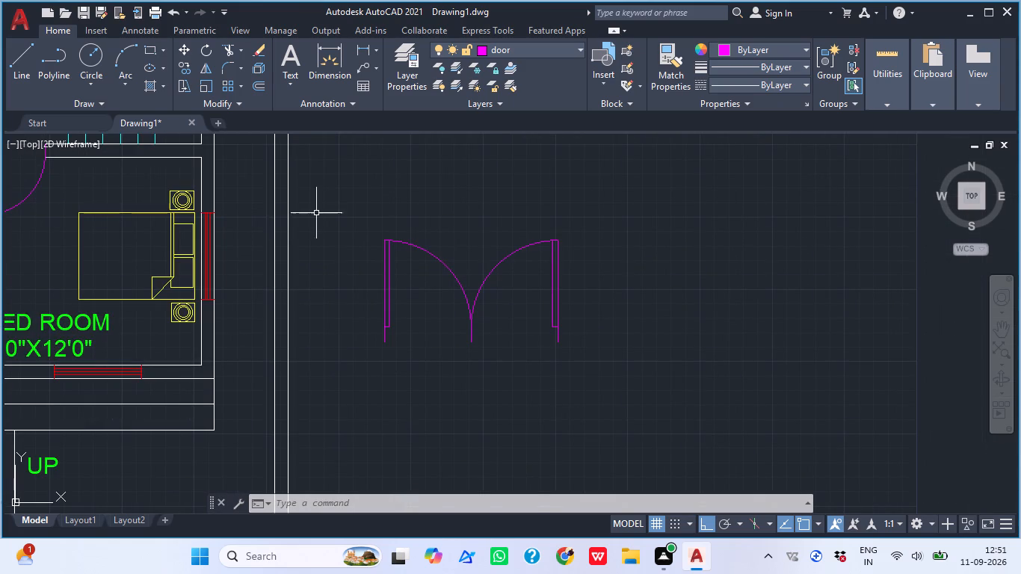
left_click(333, 213)
left_click(625, 351)
scroll(567, 374, "down", 1)
scroll(564, 377, "up", 1)
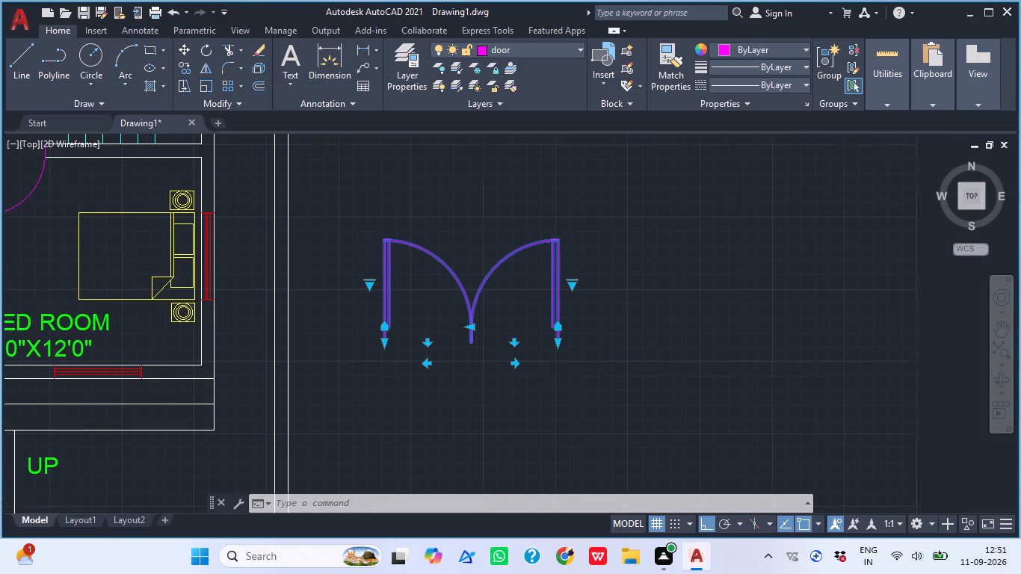
key("m")
scroll(548, 377, "down", 1)
scroll(548, 377, "up", 6)
key("space")
scroll(502, 336, "down", 8)
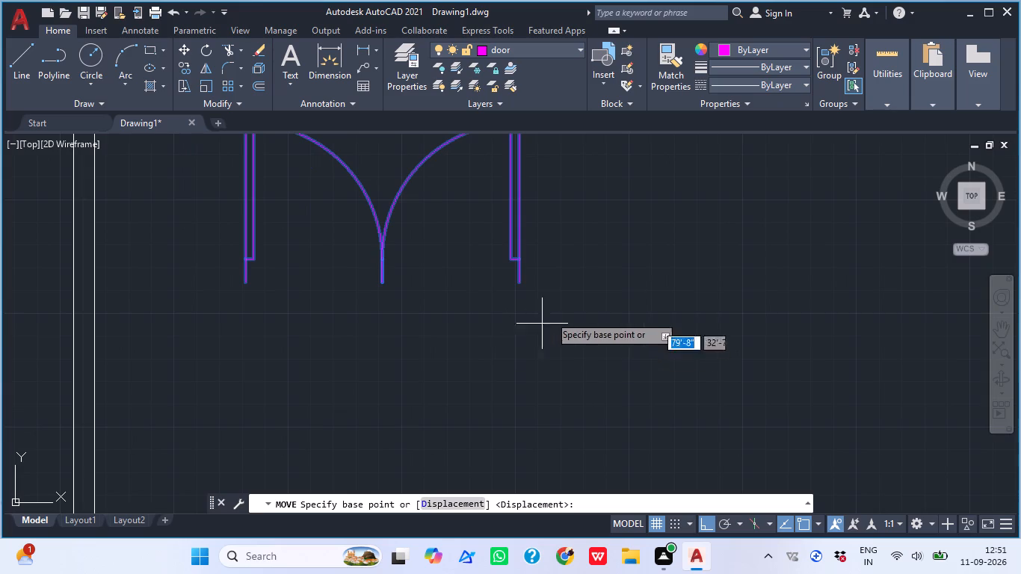
left_click(519, 283)
scroll(545, 187, "down", 6)
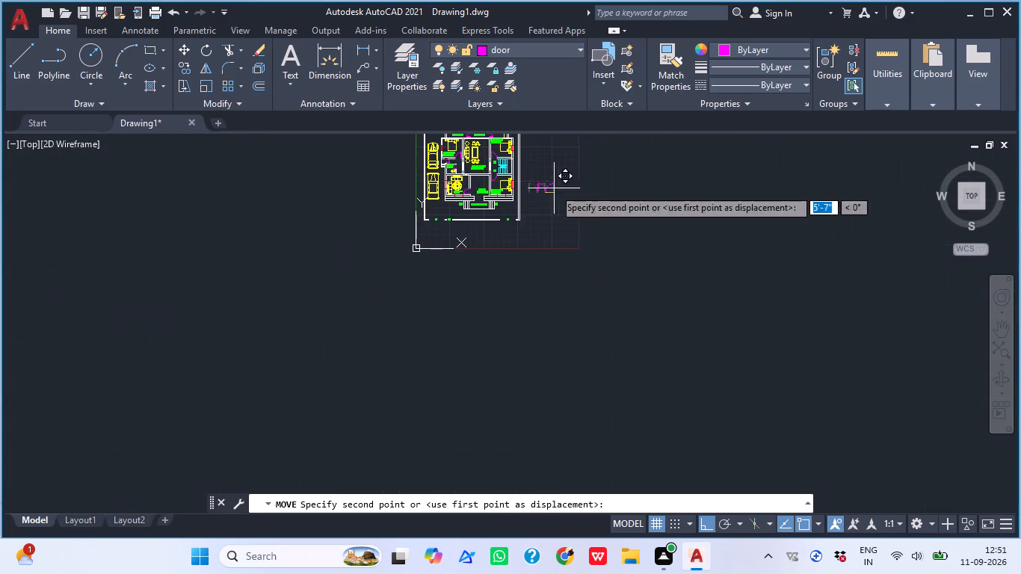
scroll(451, 227, "up", 2)
scroll(409, 182, "up", 2)
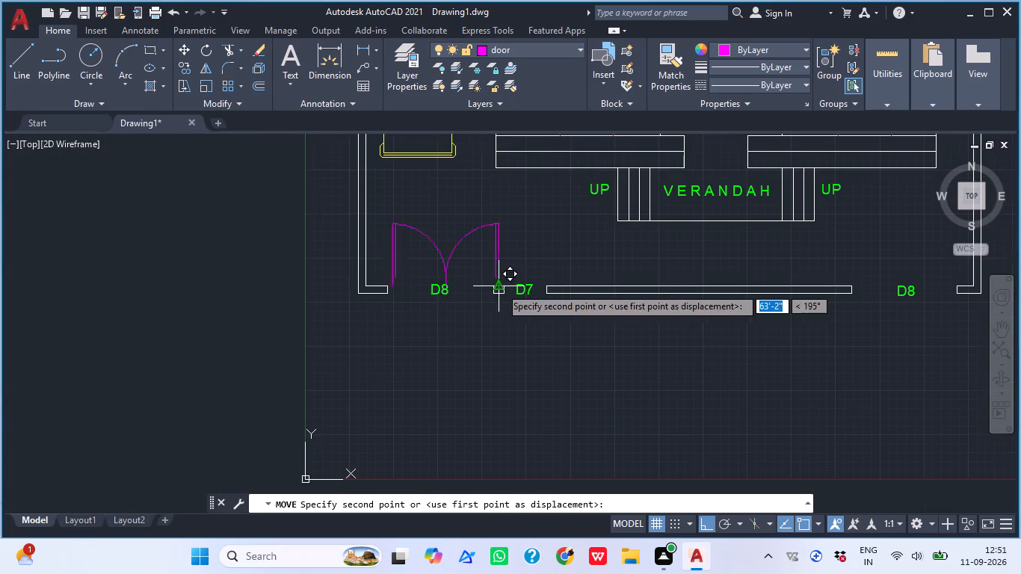
scroll(500, 287, "up", 4)
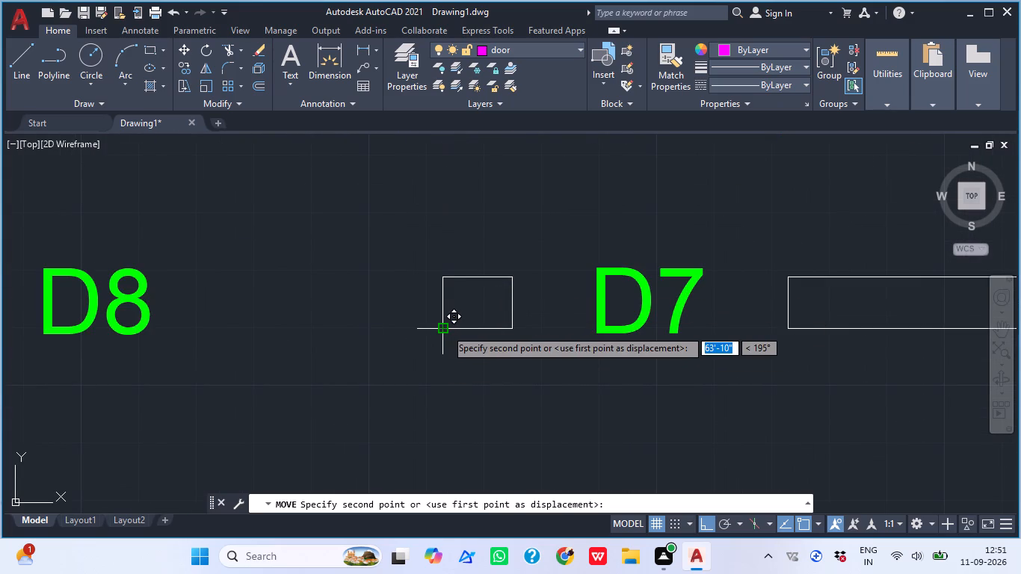
left_click(445, 329)
Check the width of the eastern D8 gate opening with a linear dimension, without placing the dimension.
scroll(475, 291, "down", 3)
middle_click_drag(533, 331, 456, 331)
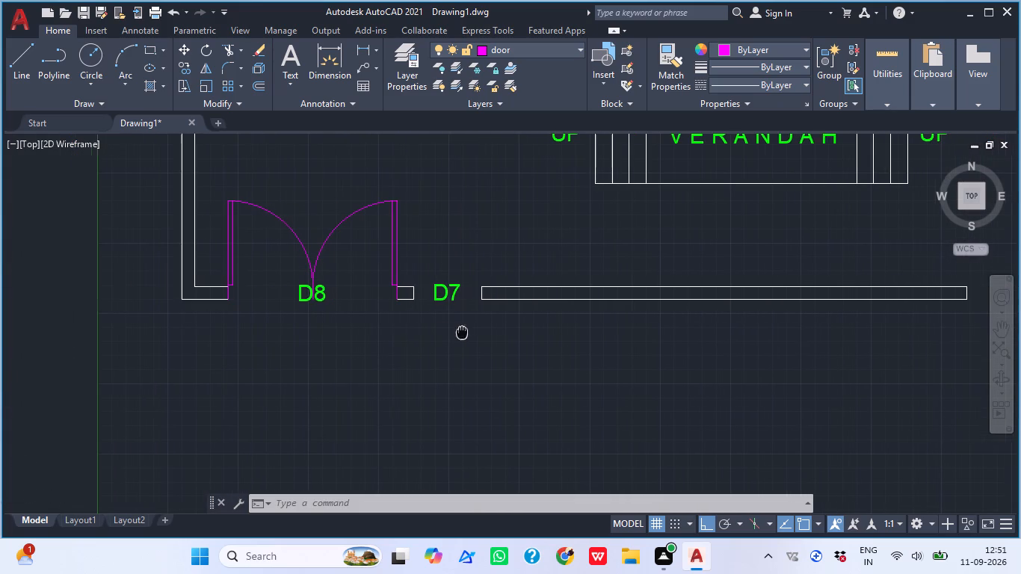
scroll(394, 342, "down", 2)
middle_click_drag(407, 355, 403, 359)
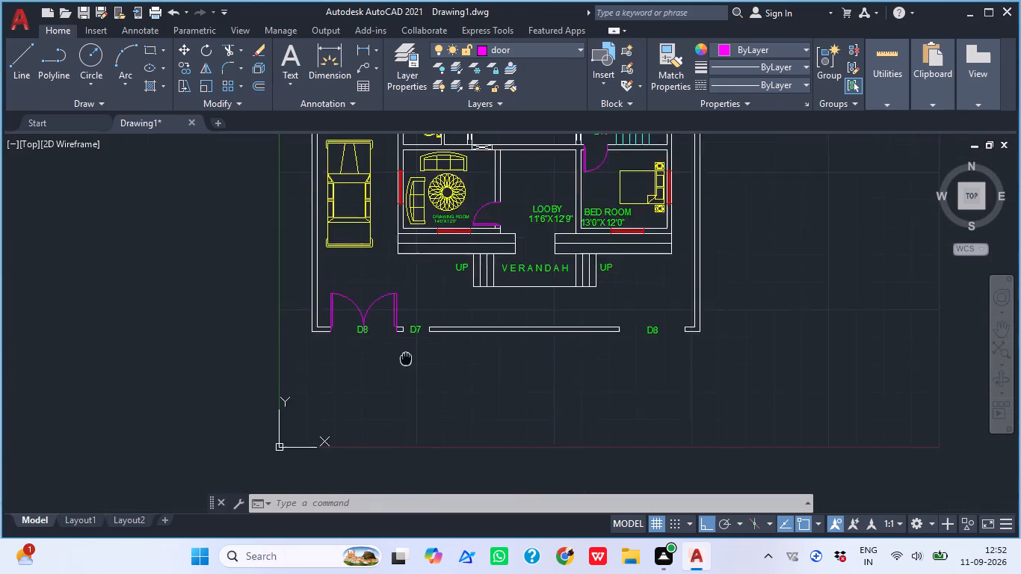
middle_click_drag(403, 359, 311, 385)
scroll(333, 373, "down", 1)
middle_click_drag(410, 374, 296, 351)
scroll(361, 327, "up", 1)
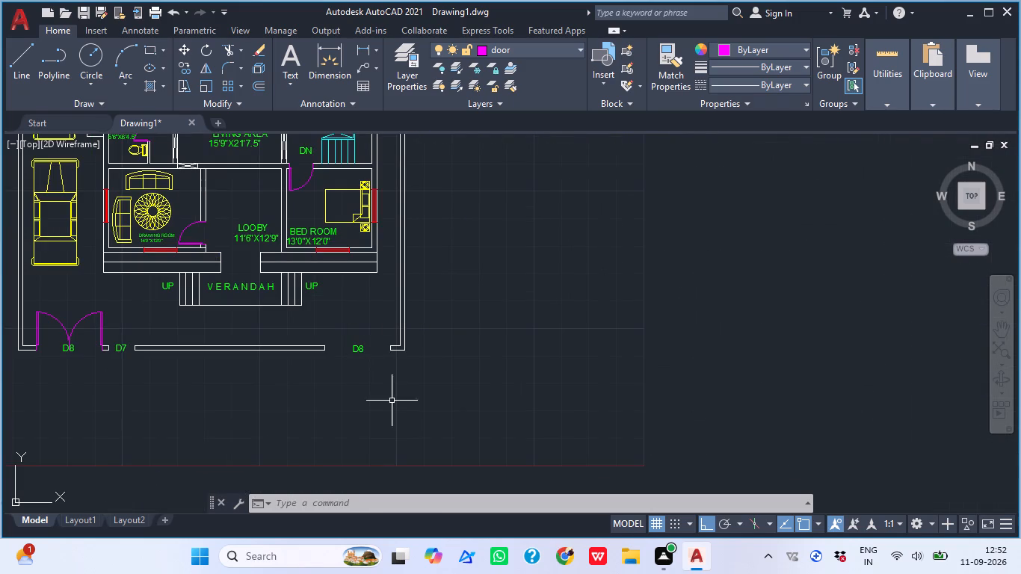
scroll(323, 339, "up", 3)
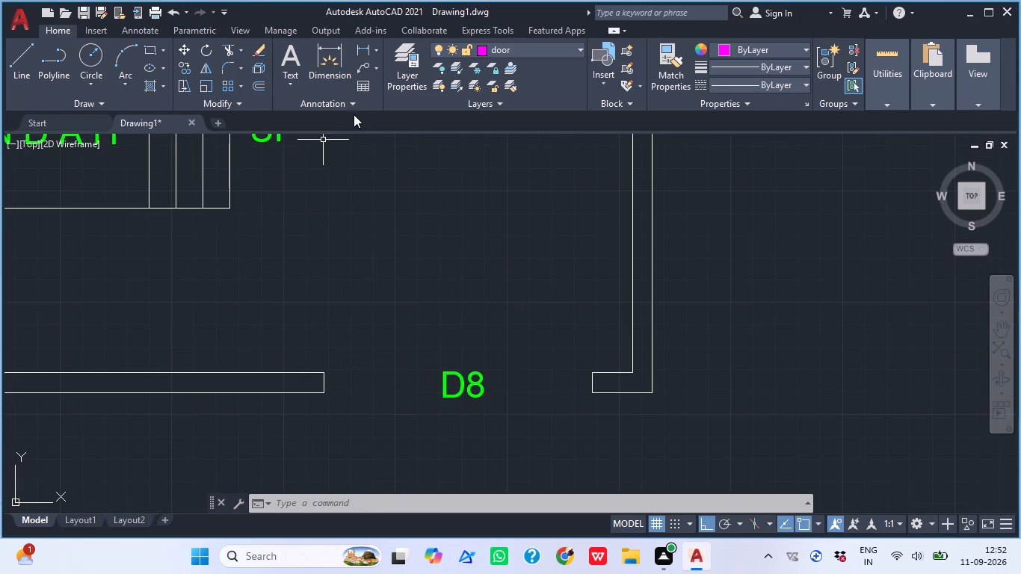
left_click(362, 46)
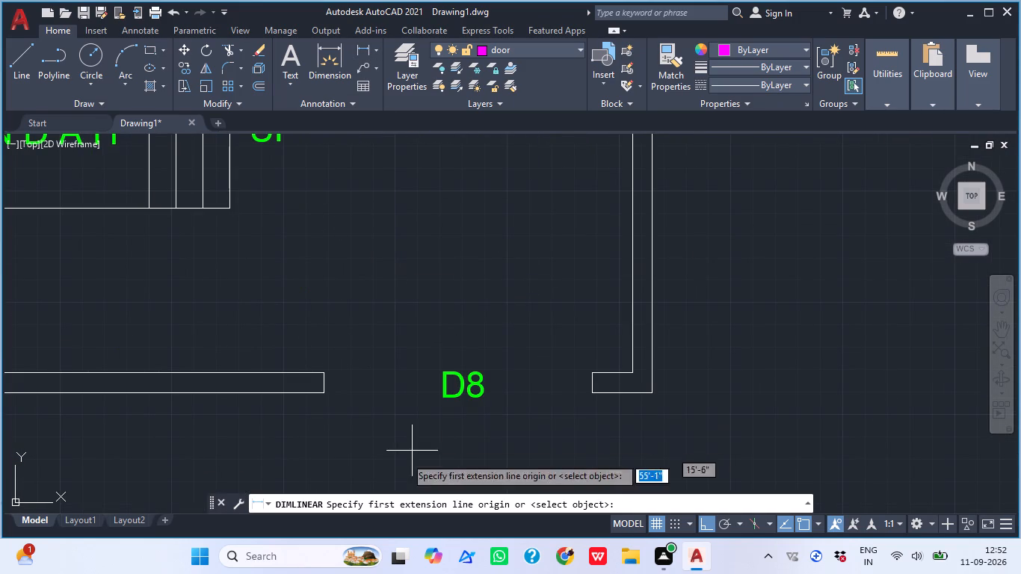
left_click(325, 371)
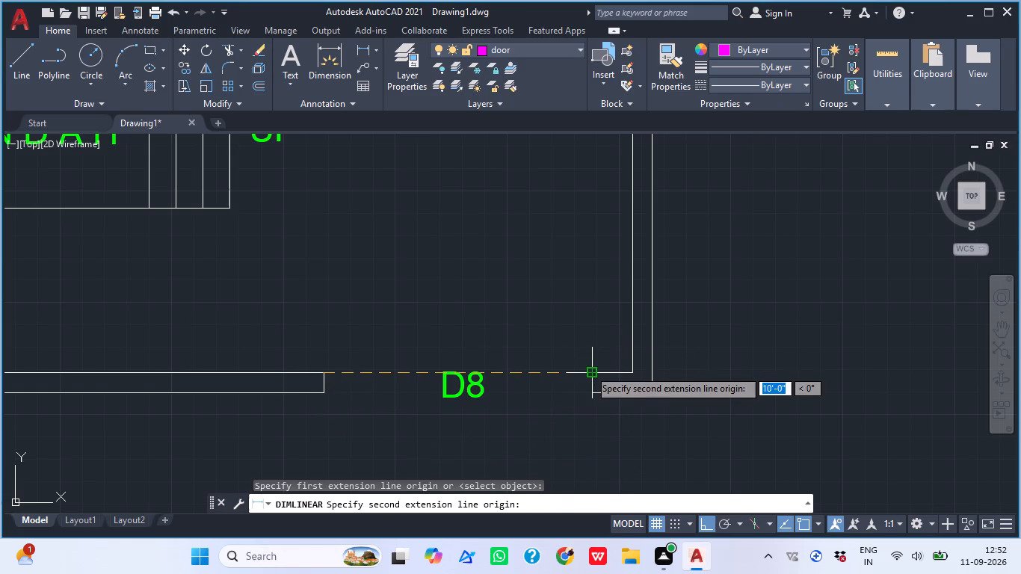
left_click(586, 371)
key("Escape")
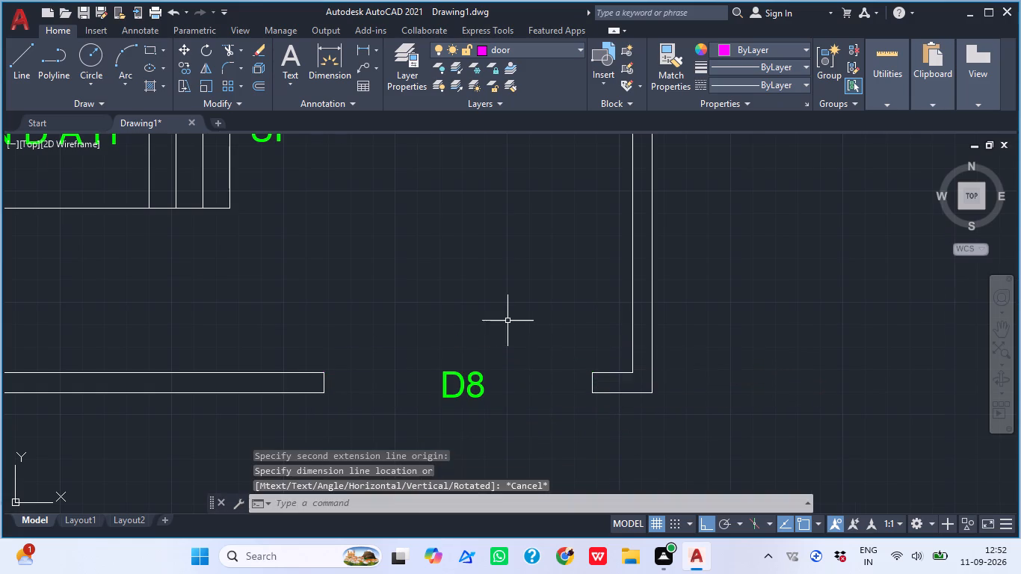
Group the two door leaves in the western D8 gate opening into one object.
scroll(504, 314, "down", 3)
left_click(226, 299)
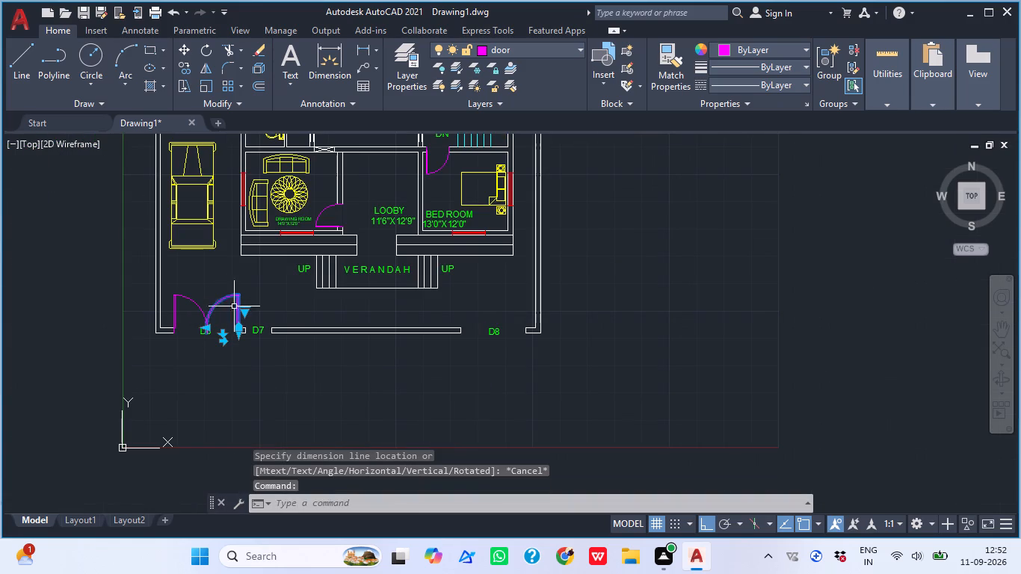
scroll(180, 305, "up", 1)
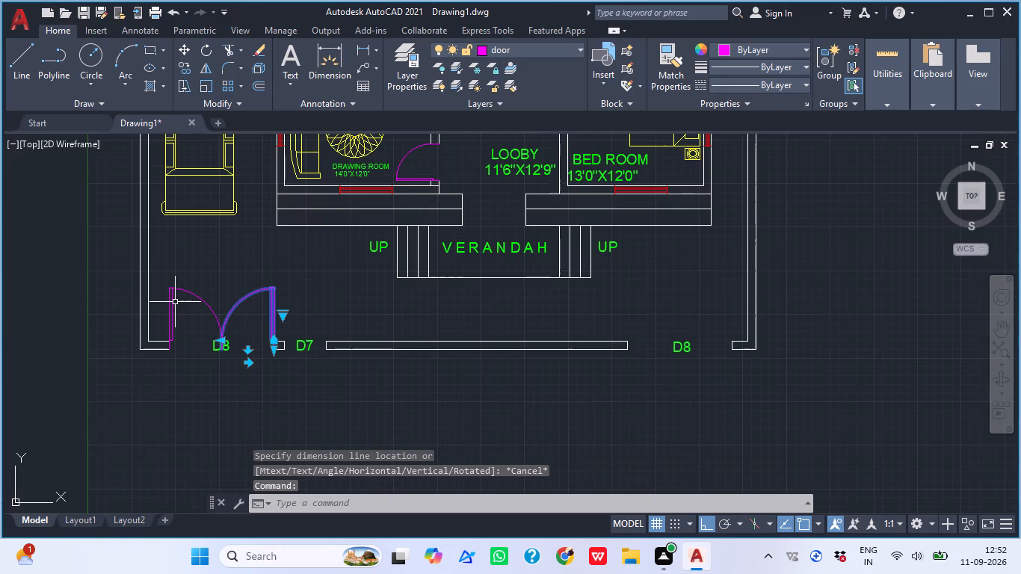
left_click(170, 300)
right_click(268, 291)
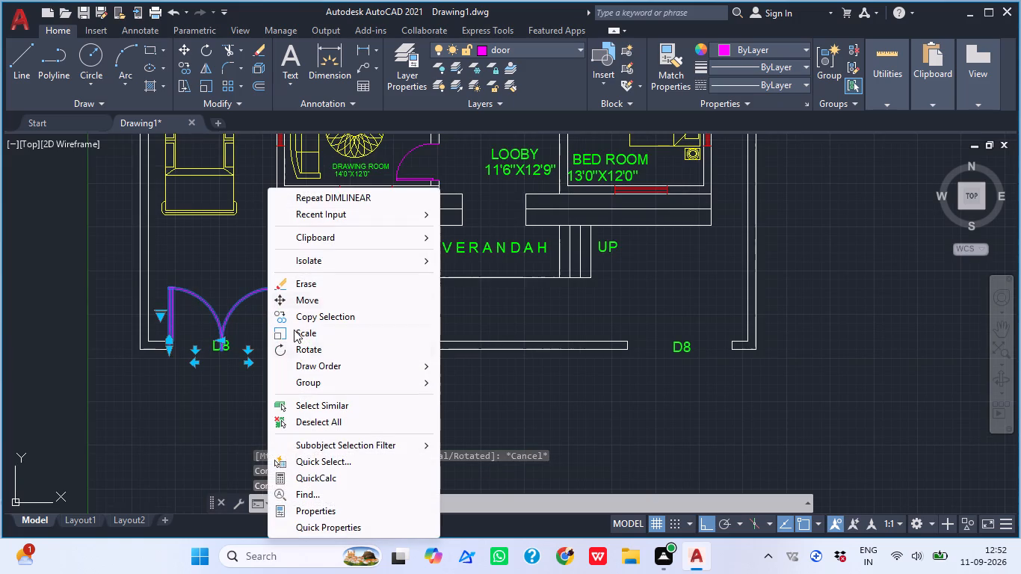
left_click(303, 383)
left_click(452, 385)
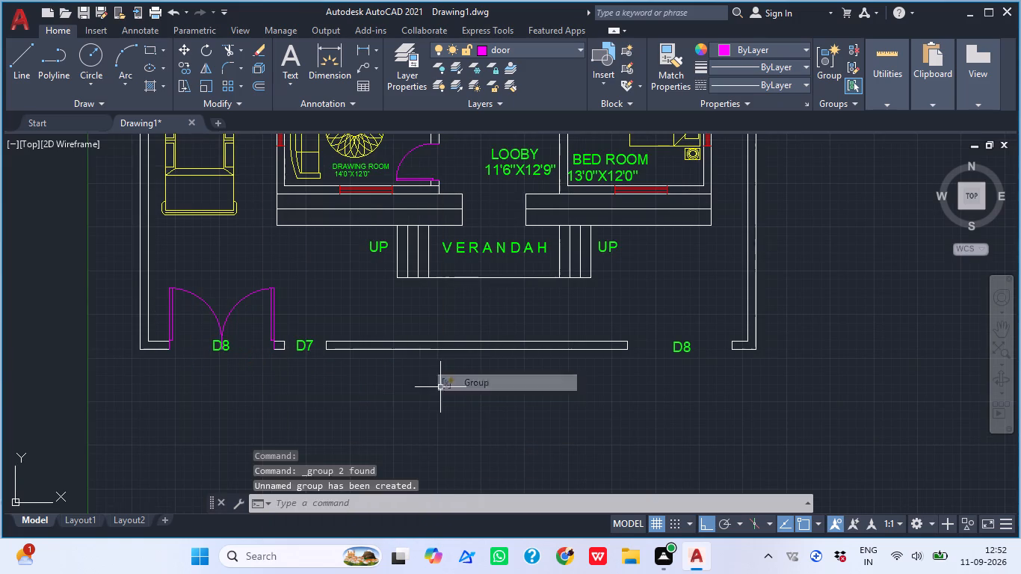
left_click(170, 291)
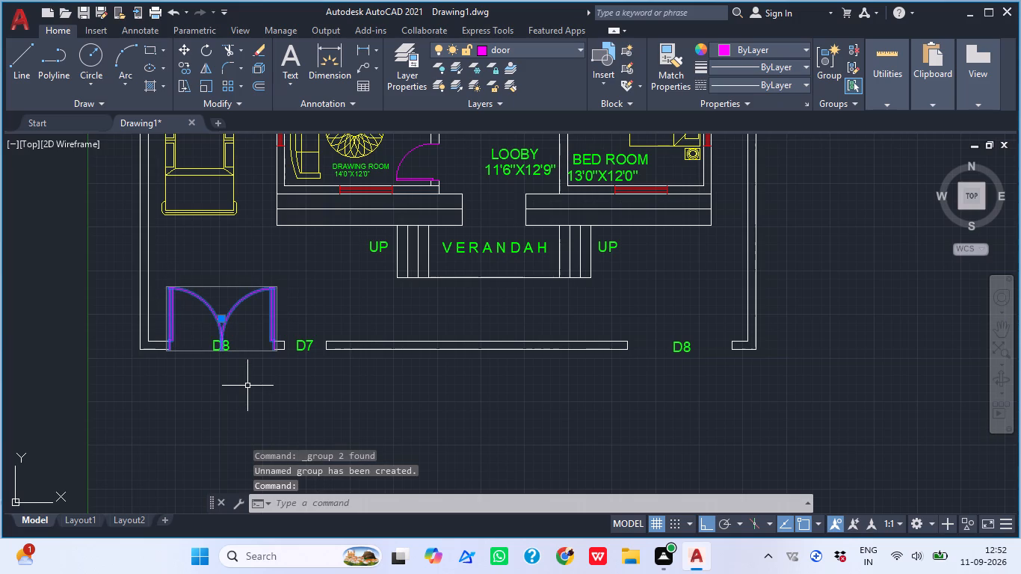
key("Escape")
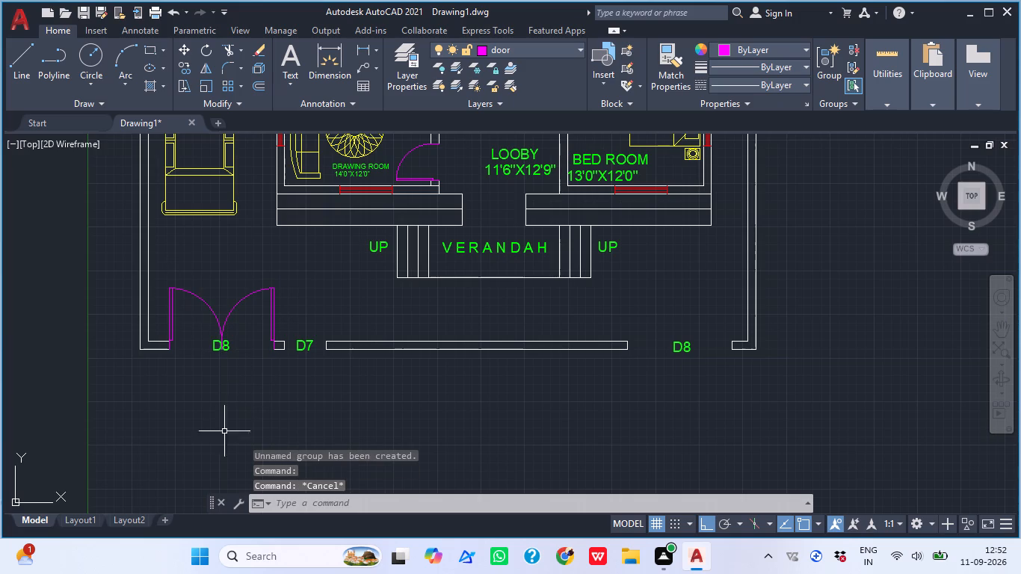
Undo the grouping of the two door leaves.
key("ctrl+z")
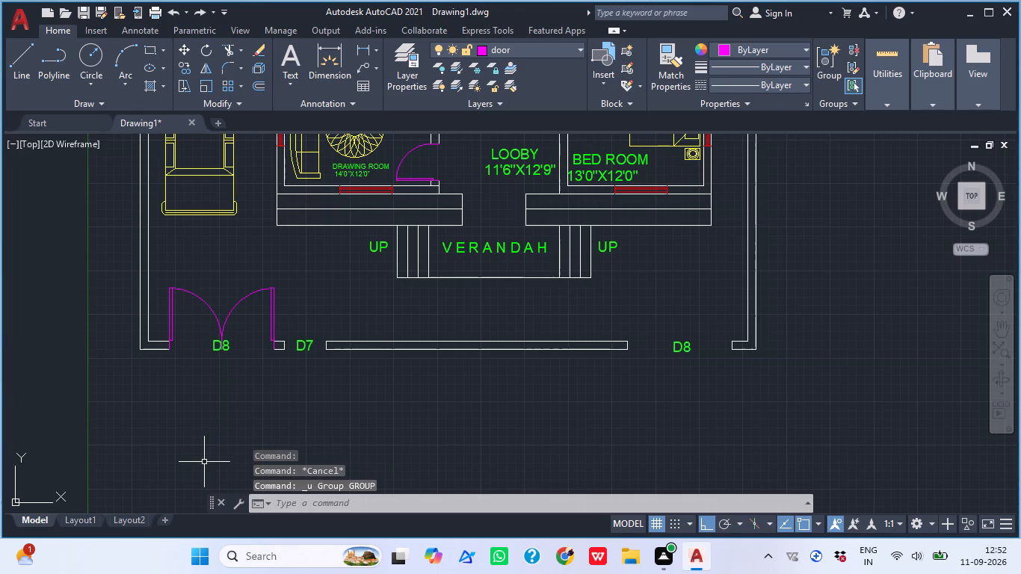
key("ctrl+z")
Group the two leaves of the double door in the western D8 opening and check that they select together.
scroll(350, 377, "down", 3)
middle_click_drag(380, 369, 508, 321)
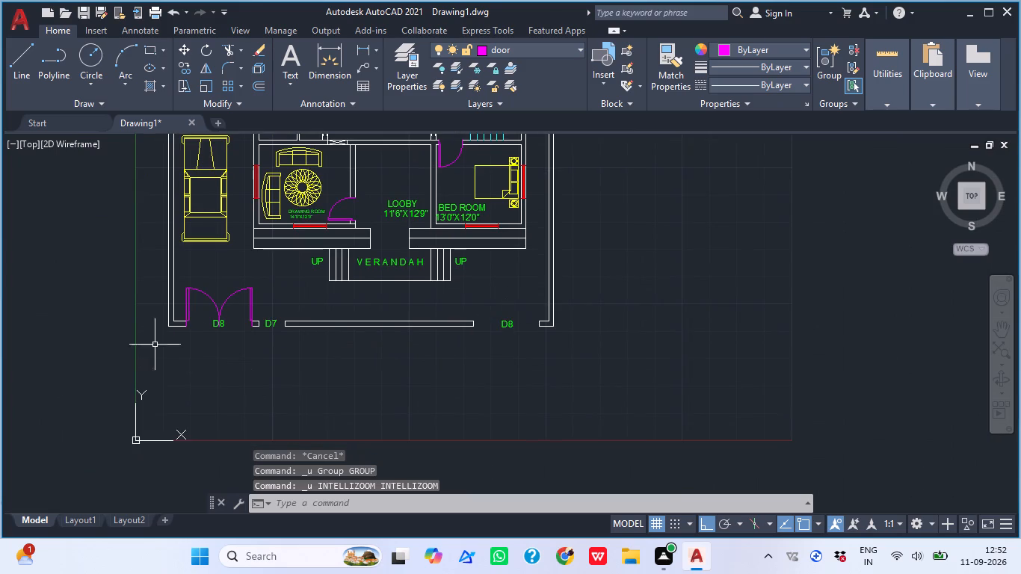
scroll(192, 311, "up", 2)
left_click(177, 297)
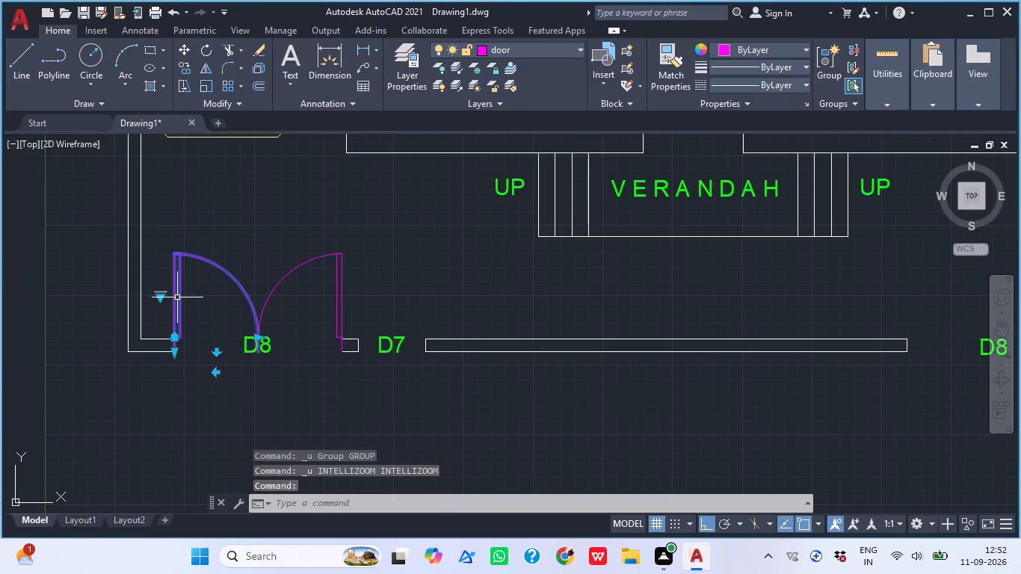
left_click(312, 258)
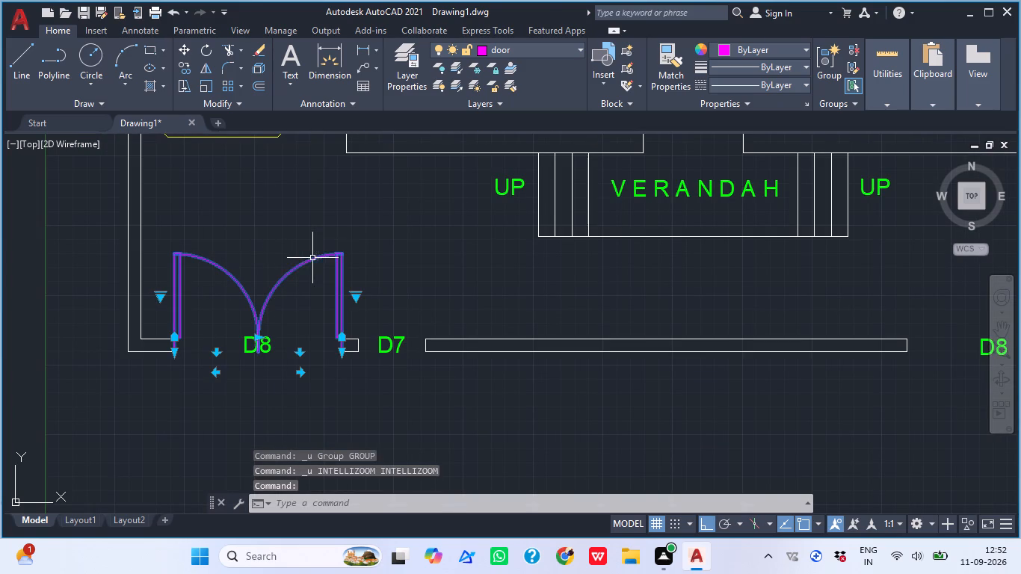
middle_click_drag(401, 362, 380, 343)
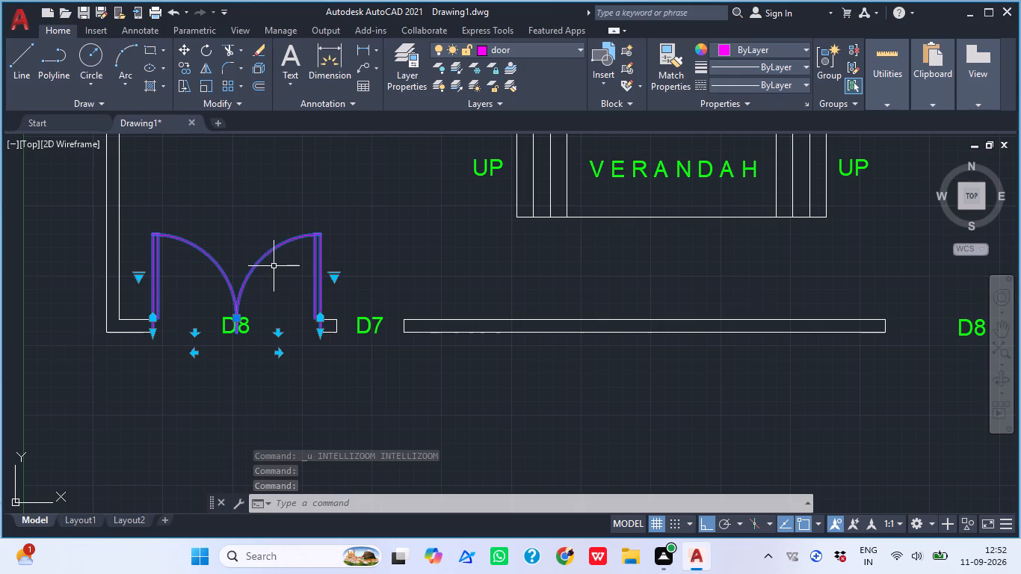
key("Escape")
left_click(156, 242)
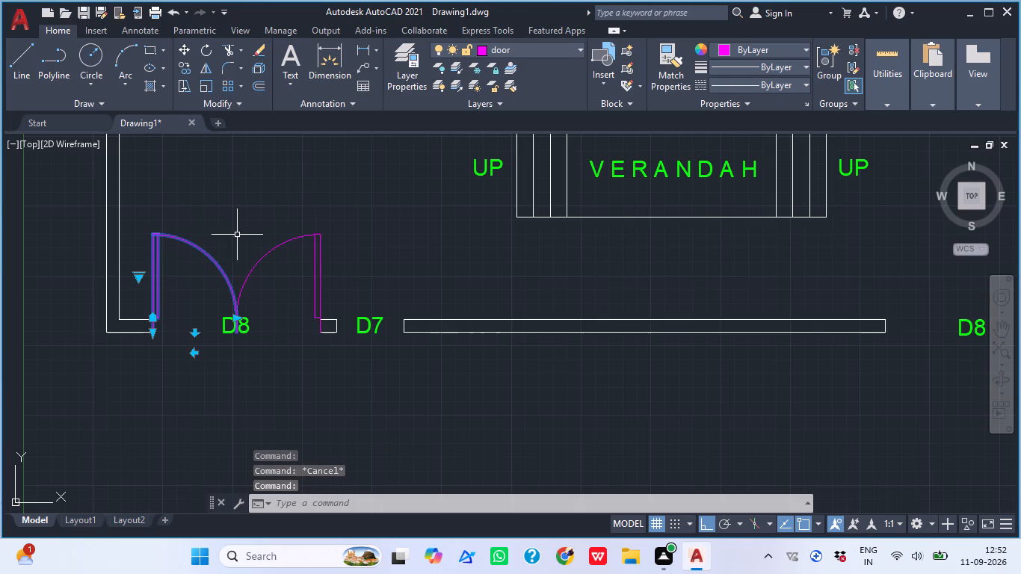
left_click(285, 244)
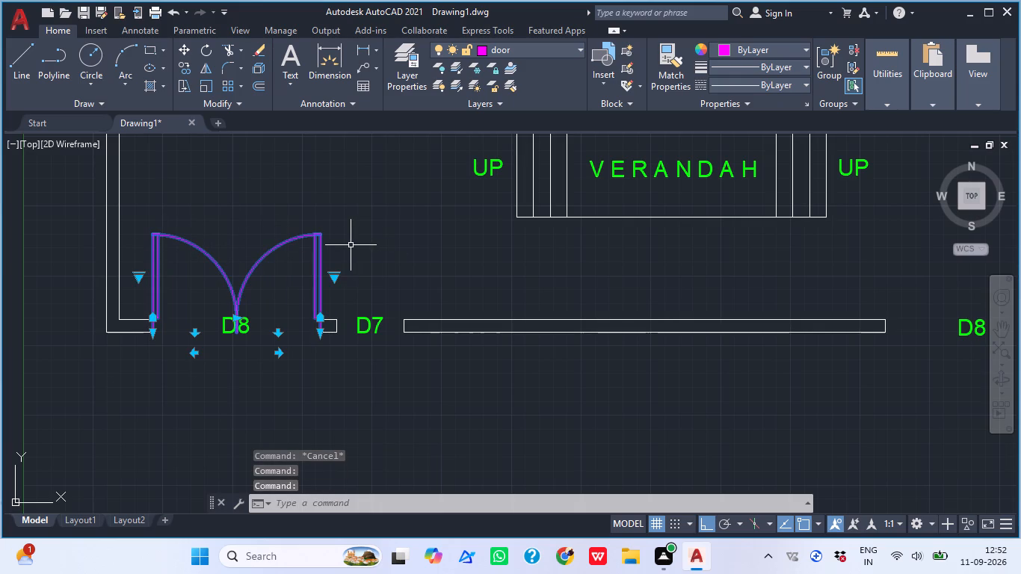
right_click(314, 279)
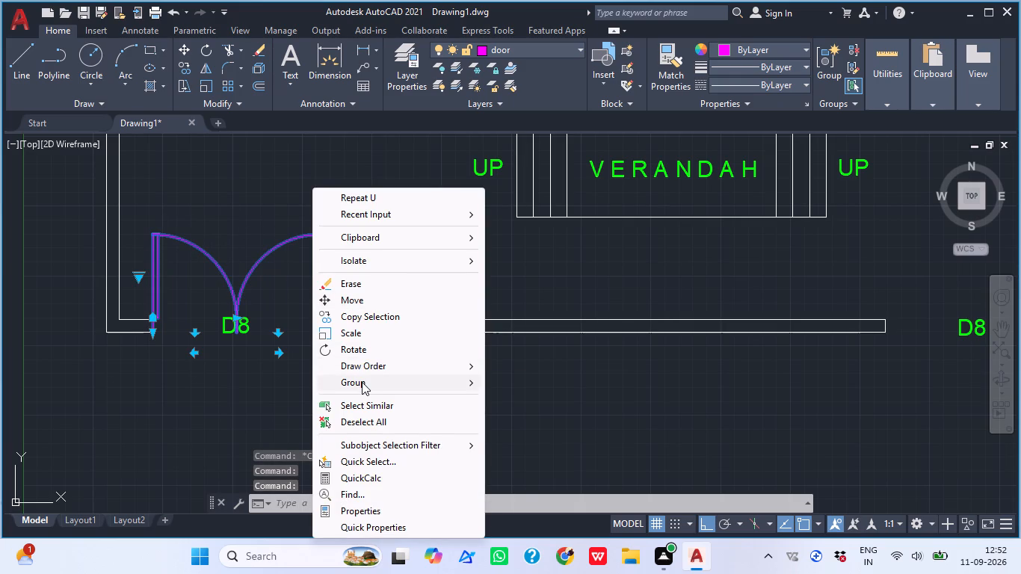
left_click(515, 381)
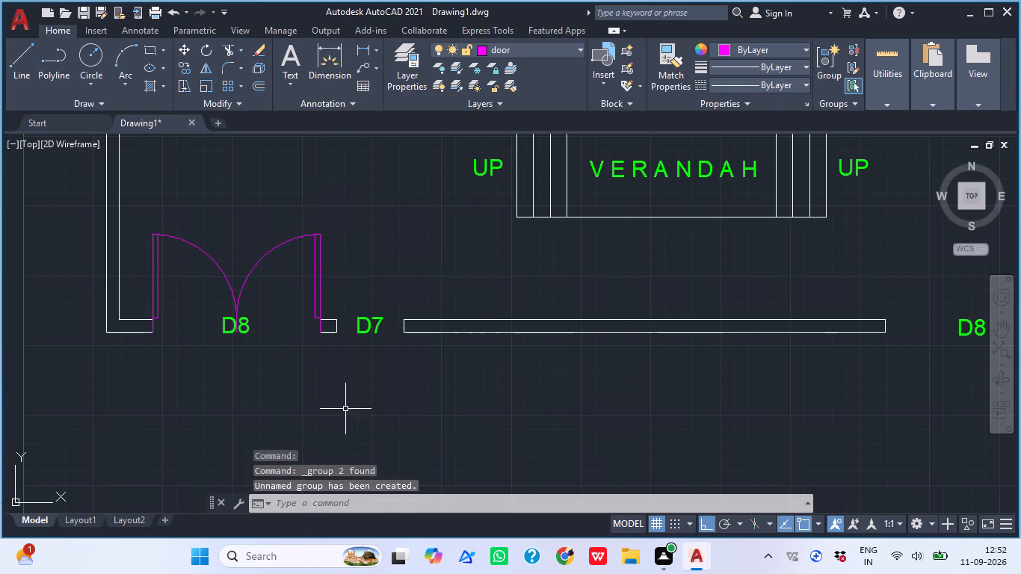
left_click(310, 277)
left_click(315, 264)
left_click(315, 264)
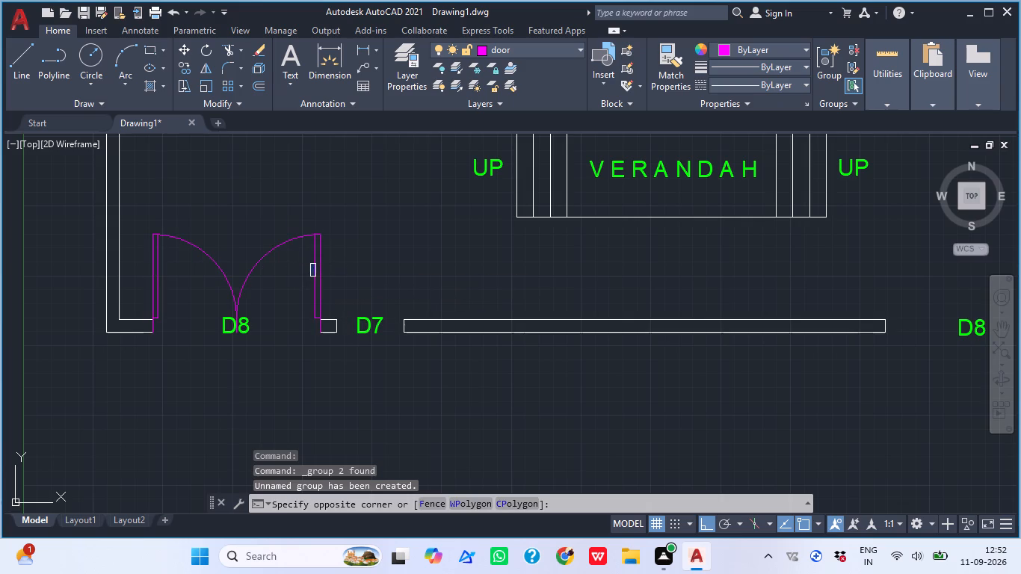
left_click(315, 263)
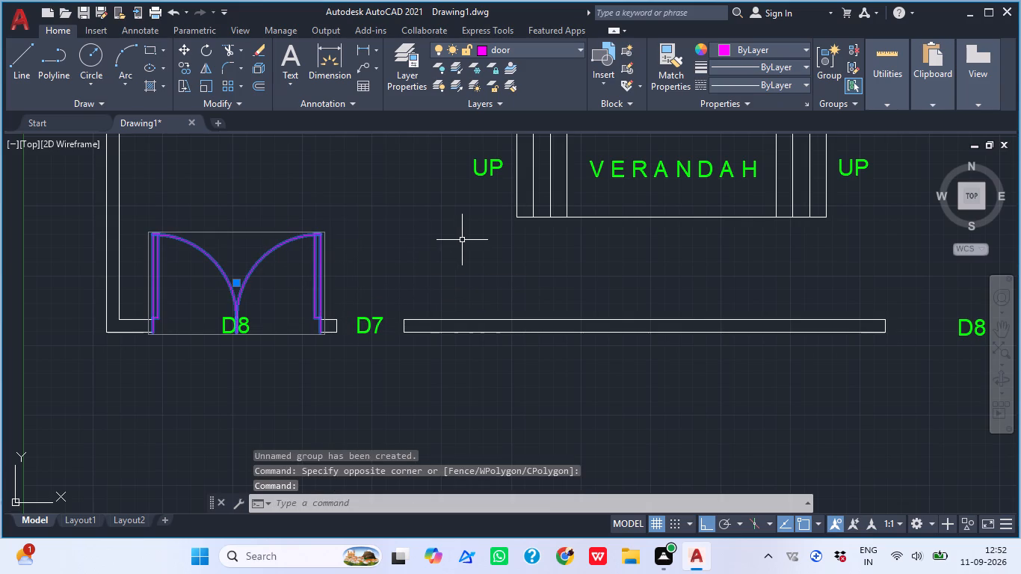
key("Escape")
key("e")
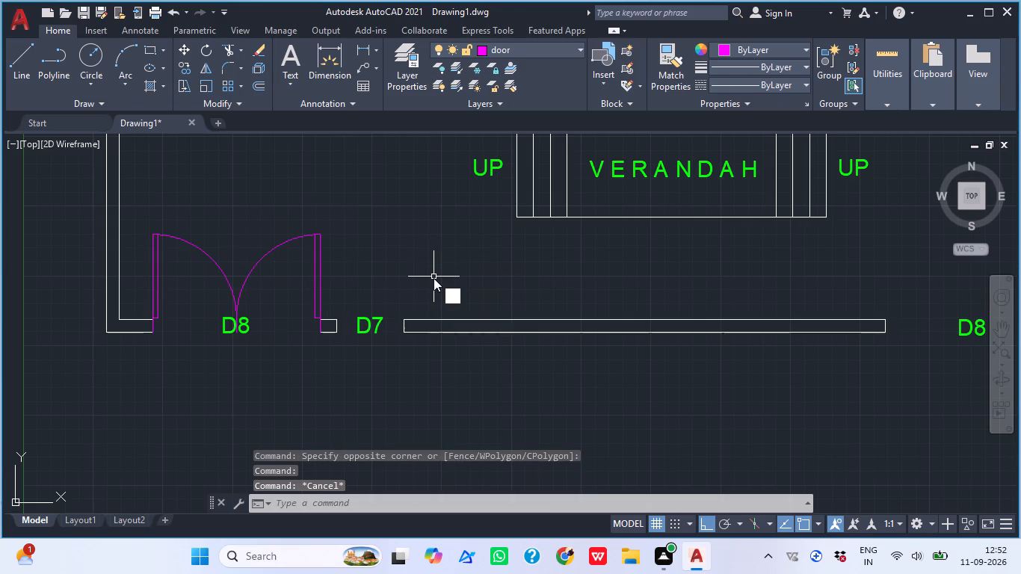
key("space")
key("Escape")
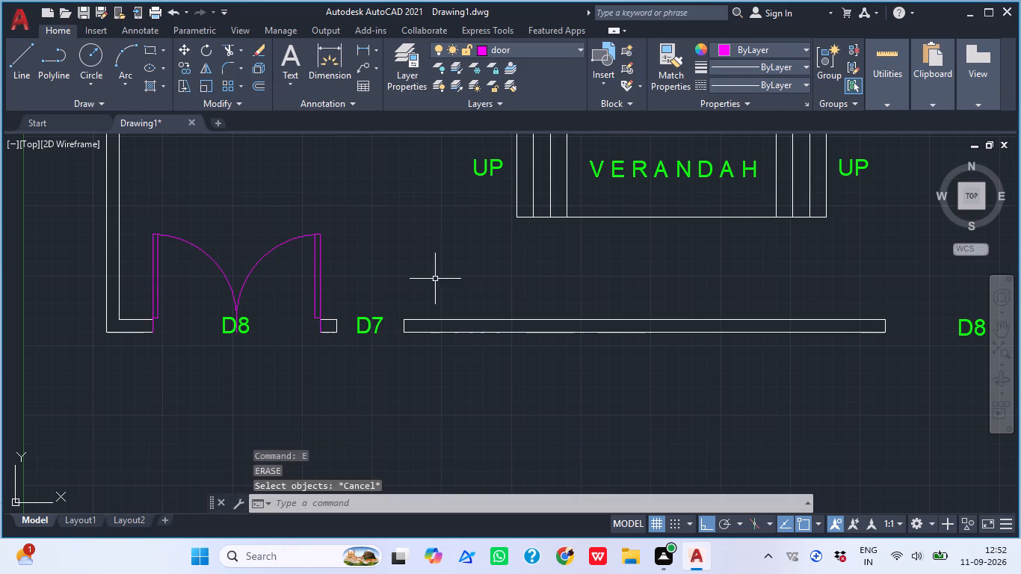
Move the grouped double door to the eastern D8 gate opening, placing its lower east endpoint on the eastern pier's outer corner.
left_click(278, 244)
double_click(278, 244)
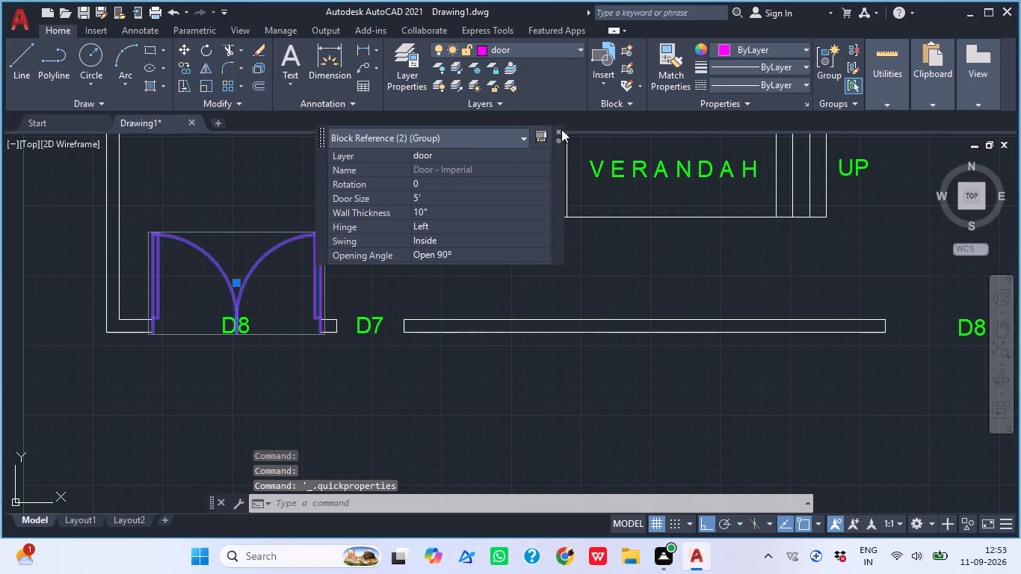
left_click(561, 129)
left_click(555, 129)
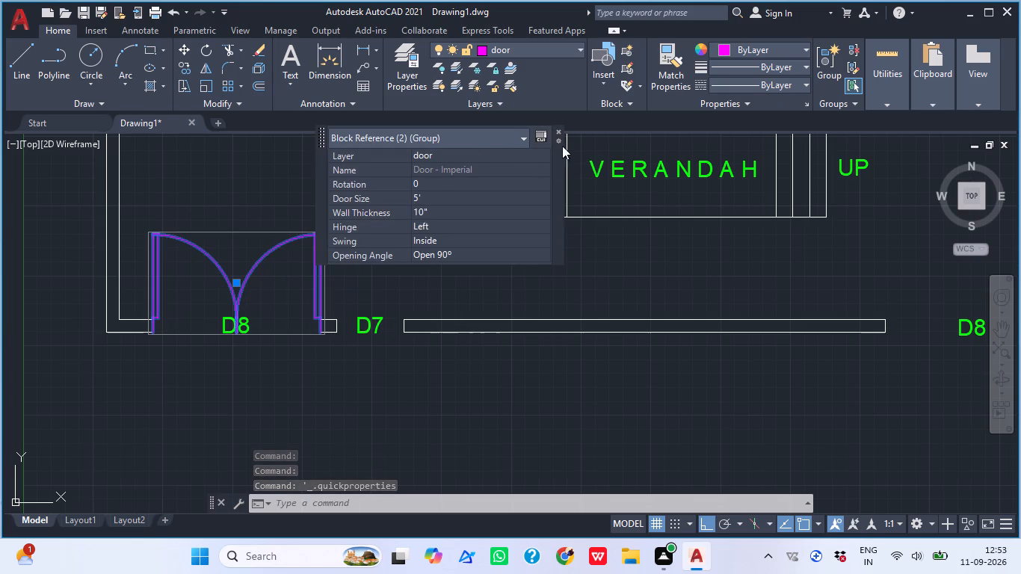
left_click(558, 131)
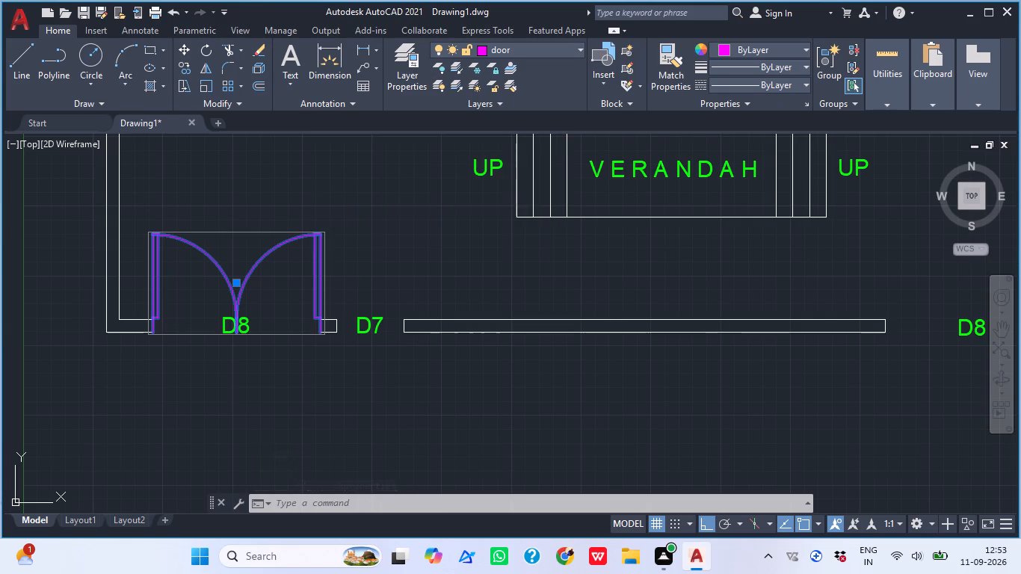
type("M")
key("space")
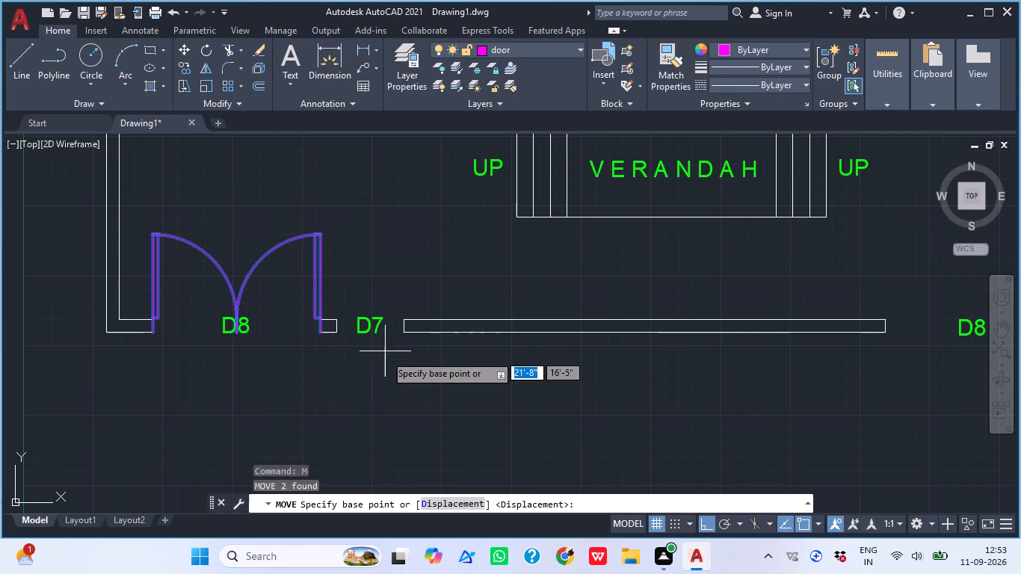
left_click(320, 339)
scroll(365, 316, "down", 3)
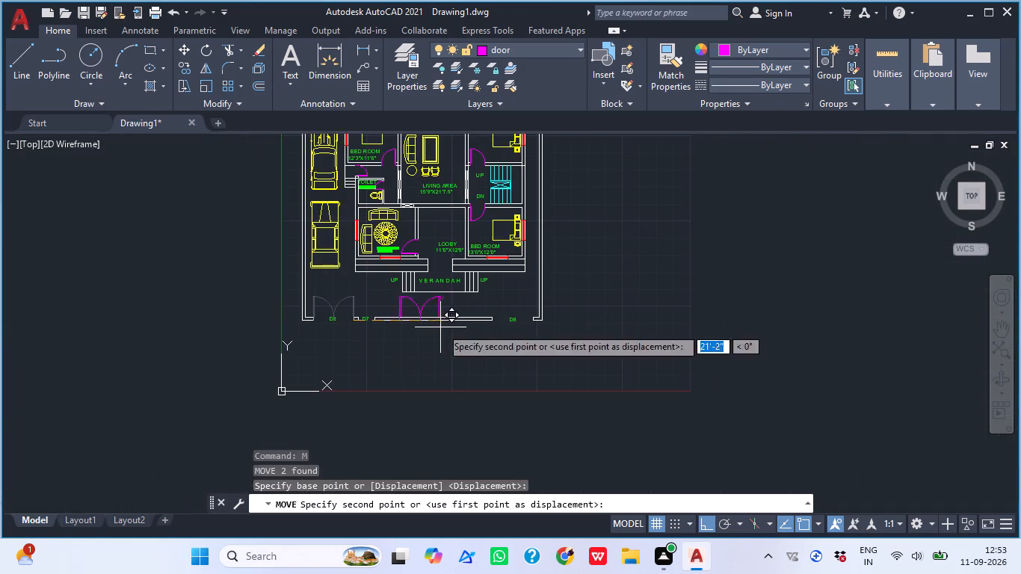
scroll(455, 321, "up", 3)
scroll(730, 325, "up", 2)
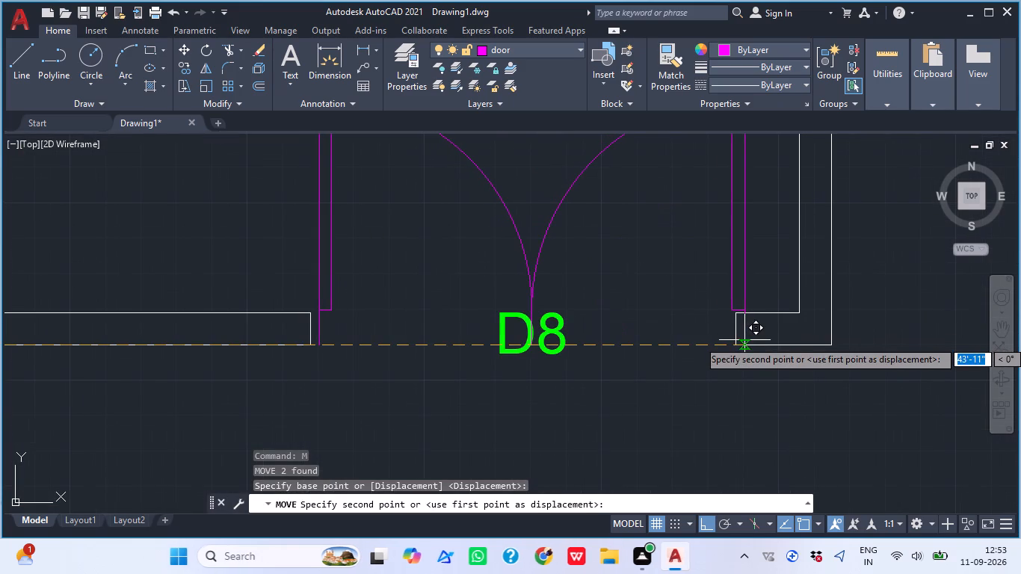
left_click(732, 343)
key("Escape")
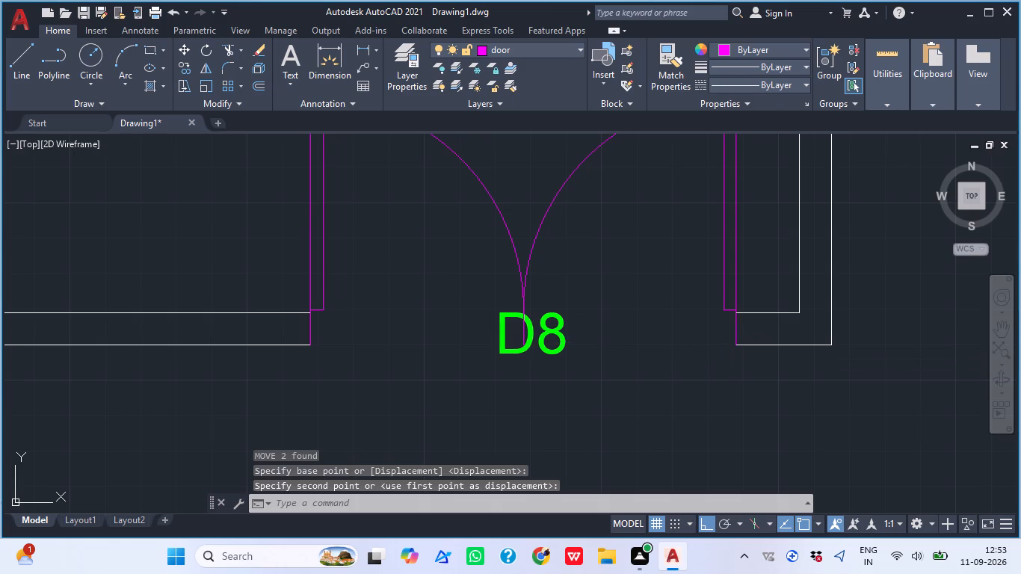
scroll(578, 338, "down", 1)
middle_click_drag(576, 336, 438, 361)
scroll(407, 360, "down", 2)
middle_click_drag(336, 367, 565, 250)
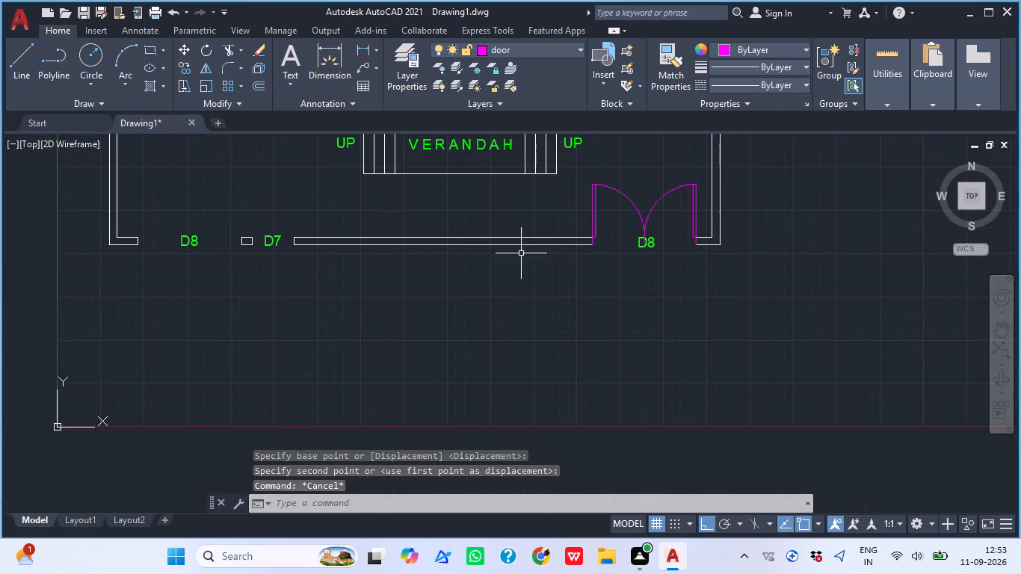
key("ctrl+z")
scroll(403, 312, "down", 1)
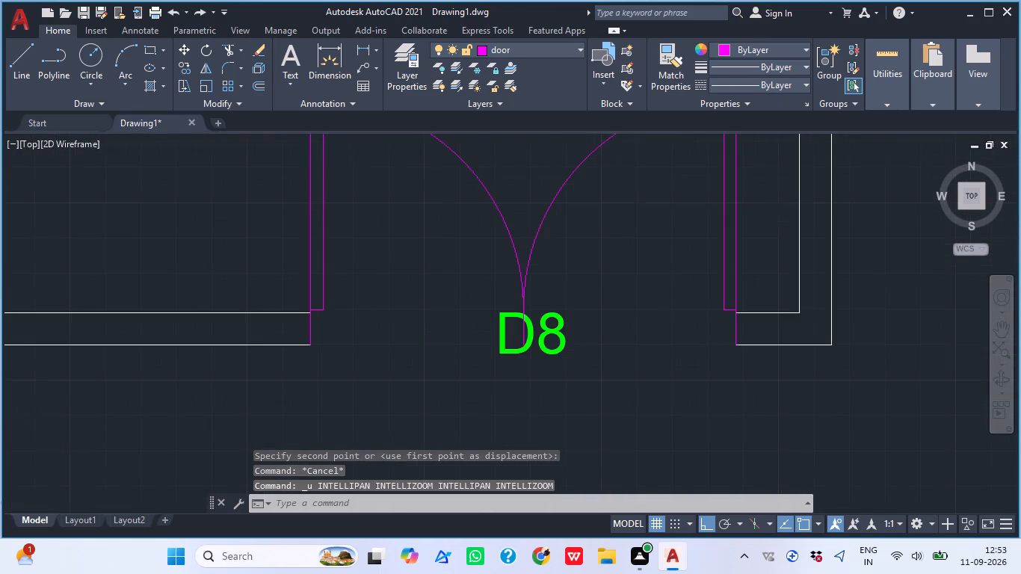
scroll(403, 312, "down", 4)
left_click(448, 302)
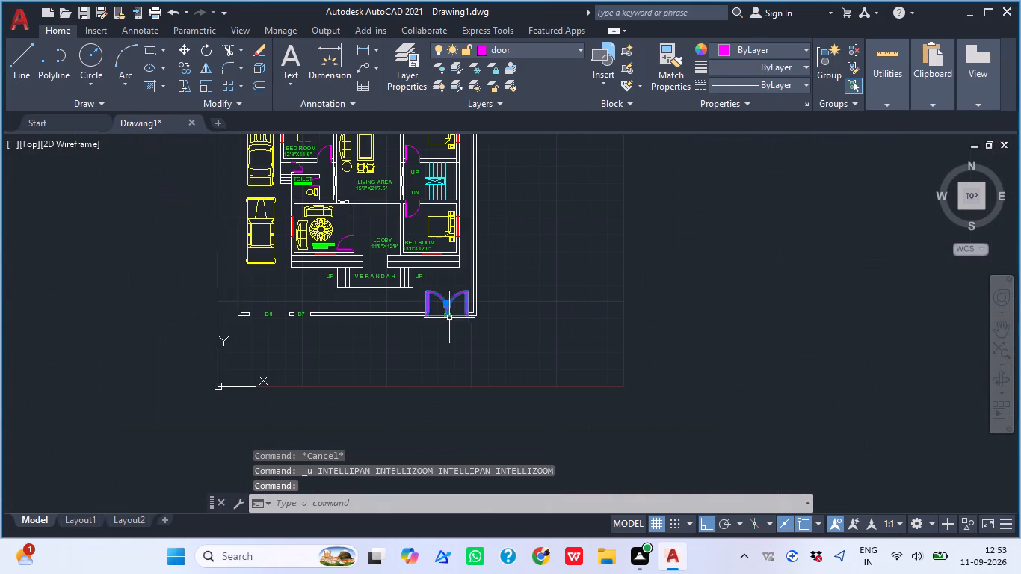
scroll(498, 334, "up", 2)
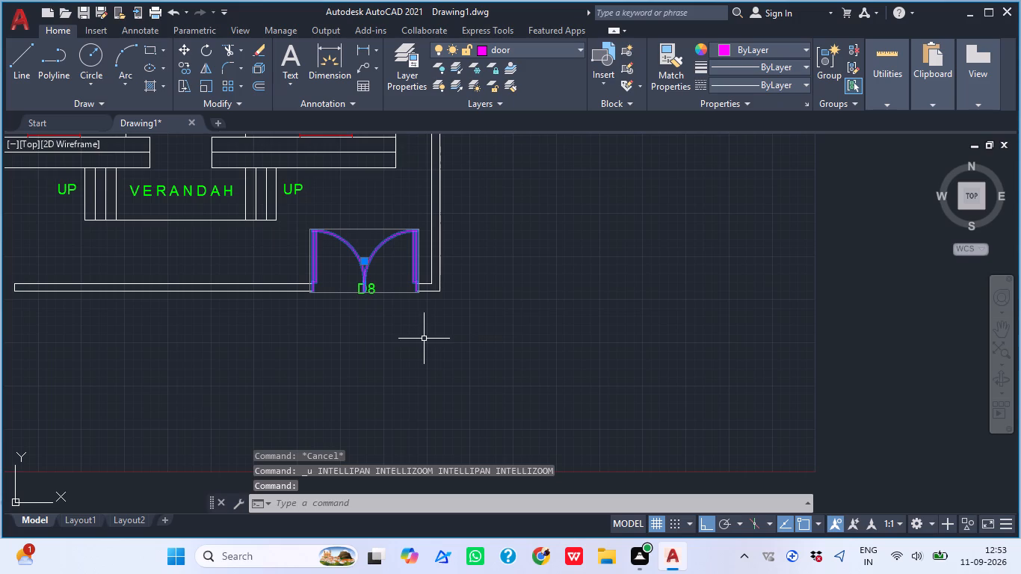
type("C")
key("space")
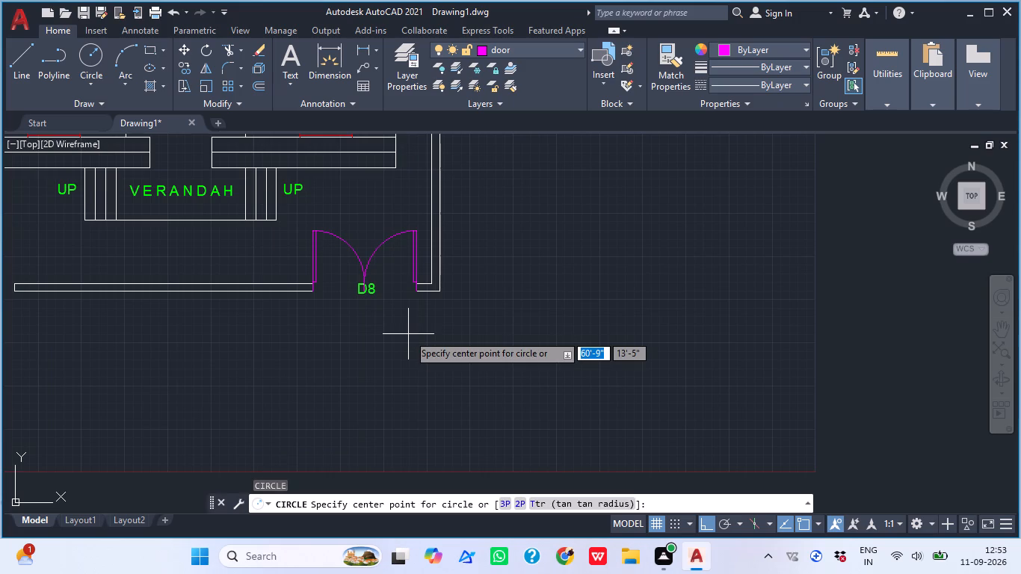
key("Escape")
Copy the grouped double door from the eastern D8 gate opening.
left_click(391, 238)
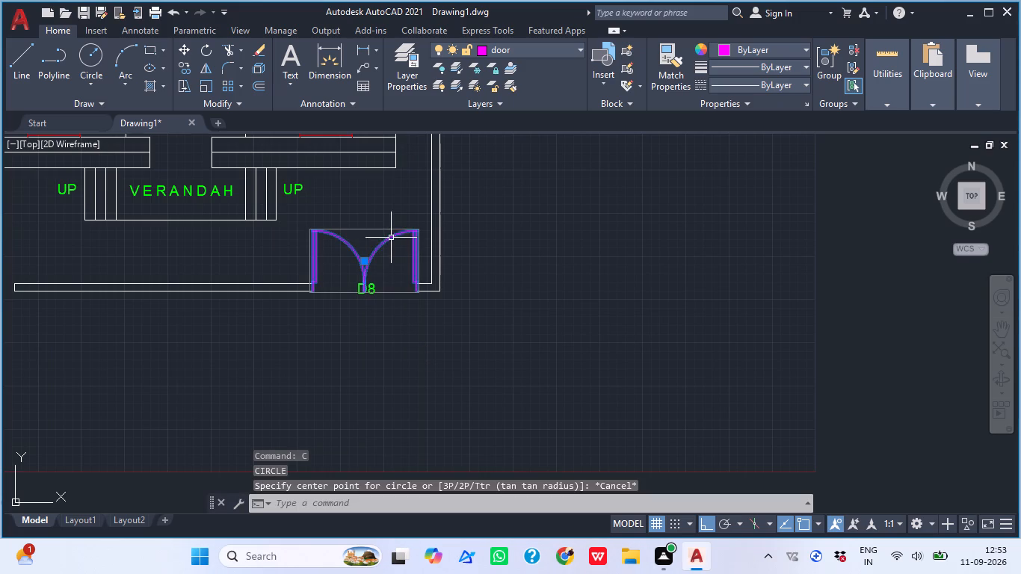
triple_click(349, 282)
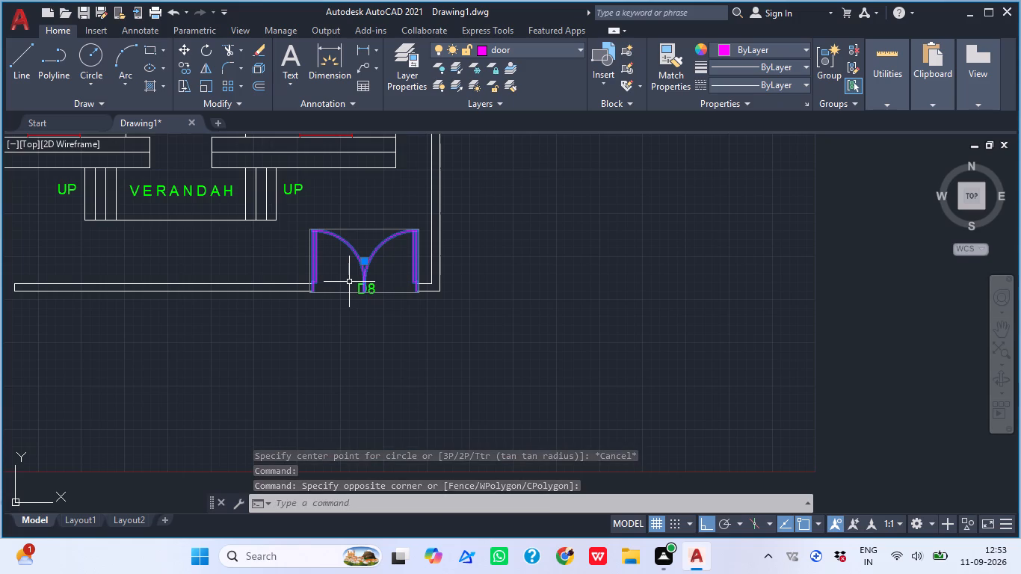
type("CO")
key("space")
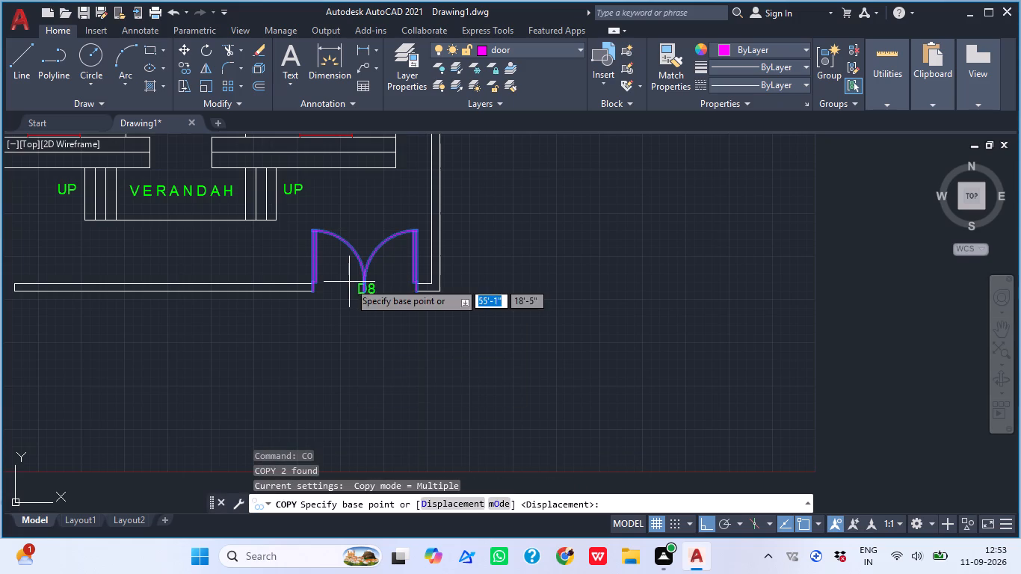
scroll(274, 365, "up", 1)
scroll(336, 220, "up", 2)
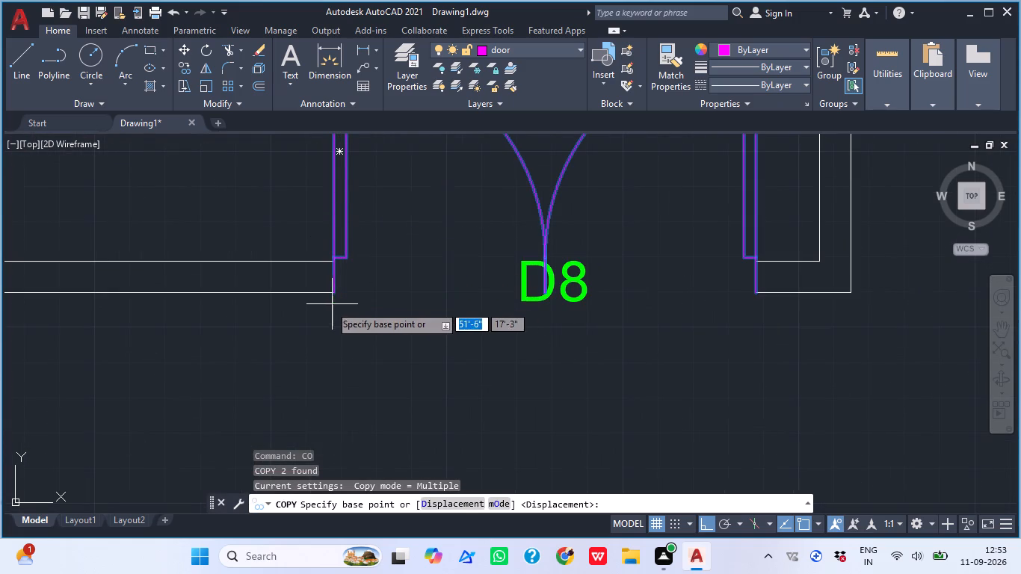
Copy the double-leaf door from its outer bottom-left corner to the wall end at the west D8 opening of the front boundary wall.
left_click(338, 294)
scroll(503, 295, "down", 8)
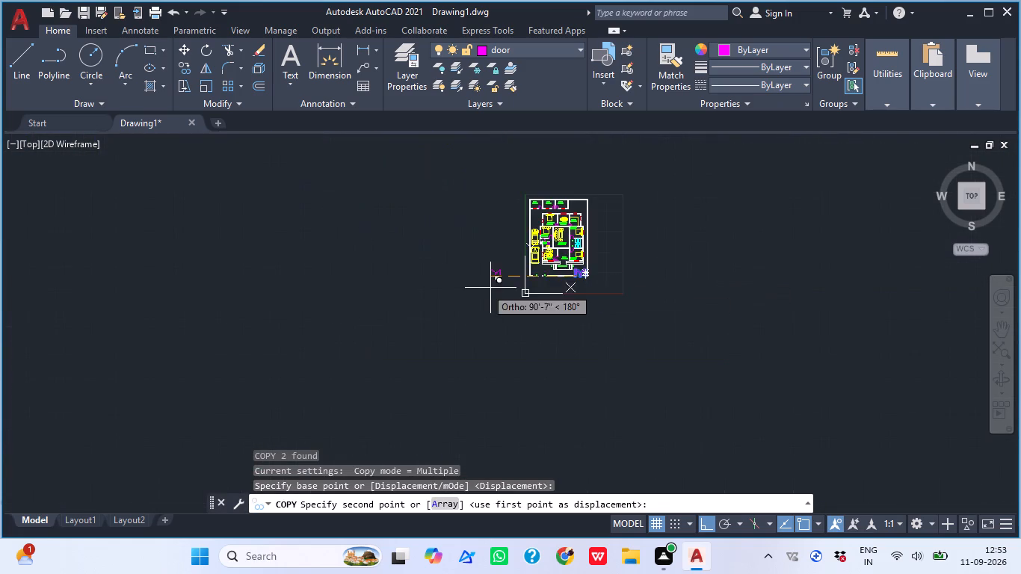
scroll(482, 271, "up", 3)
middle_click_drag(675, 291, 617, 312)
scroll(578, 322, "up", 3)
scroll(721, 306, "up", 1)
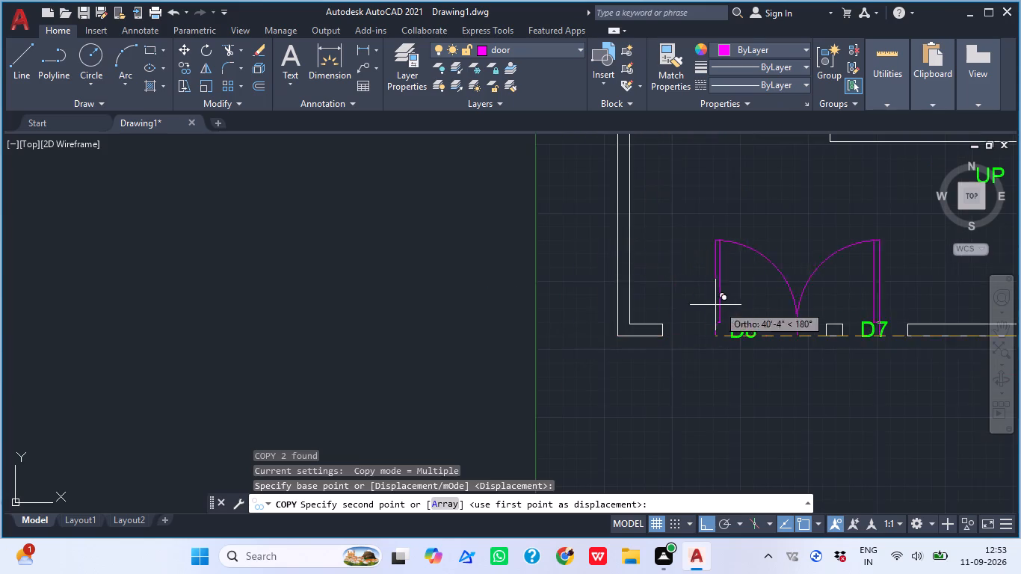
scroll(721, 305, "up", 1)
left_click(567, 388)
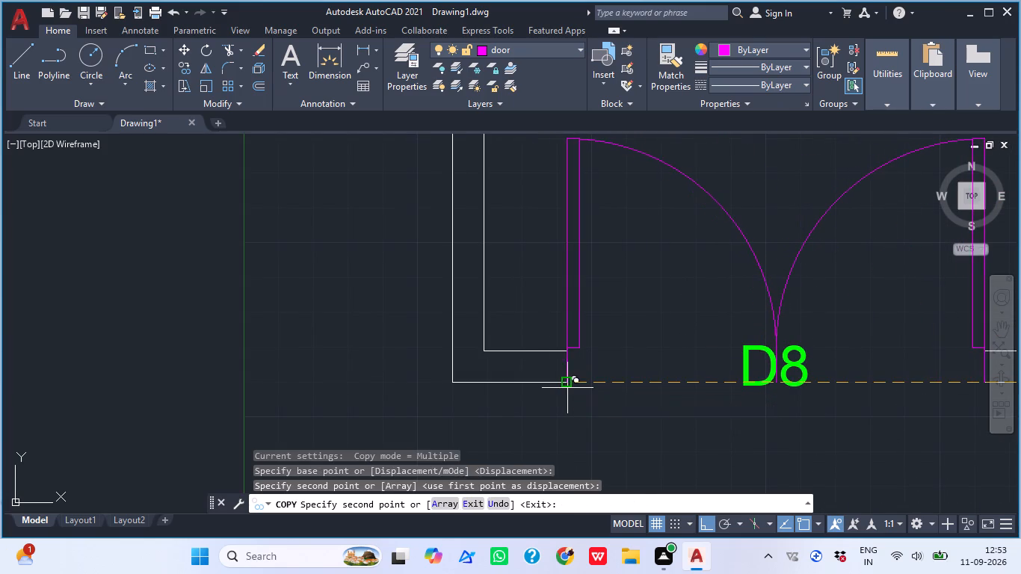
middle_click_drag(645, 315, 580, 370)
key("Escape")
middle_click_drag(583, 351, 398, 360)
scroll(385, 330, "down", 2)
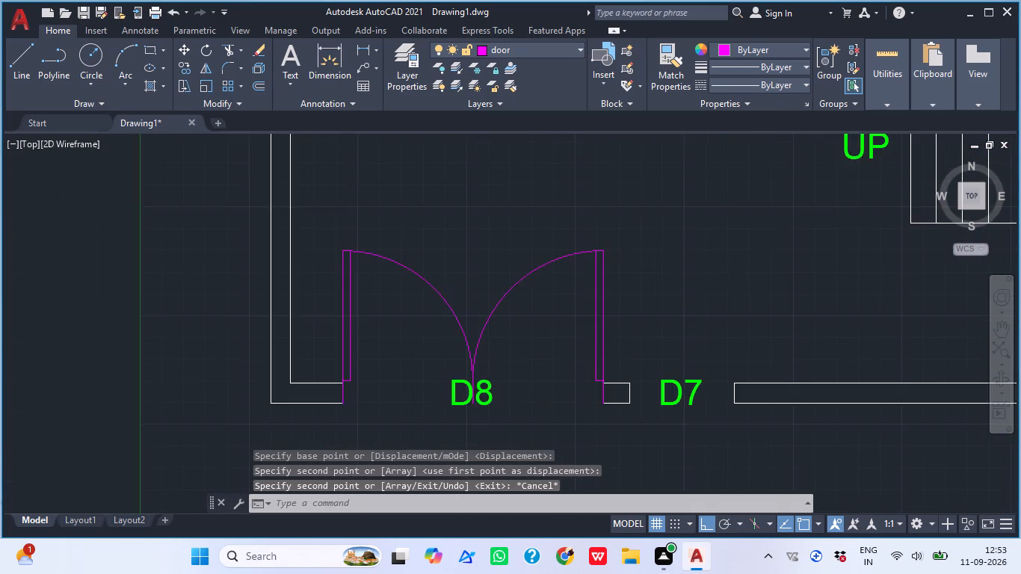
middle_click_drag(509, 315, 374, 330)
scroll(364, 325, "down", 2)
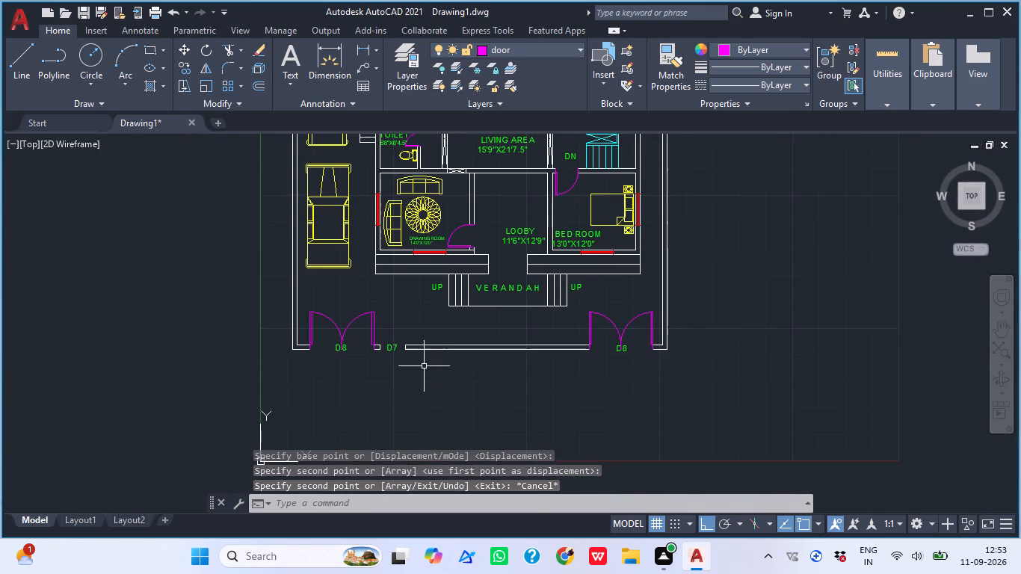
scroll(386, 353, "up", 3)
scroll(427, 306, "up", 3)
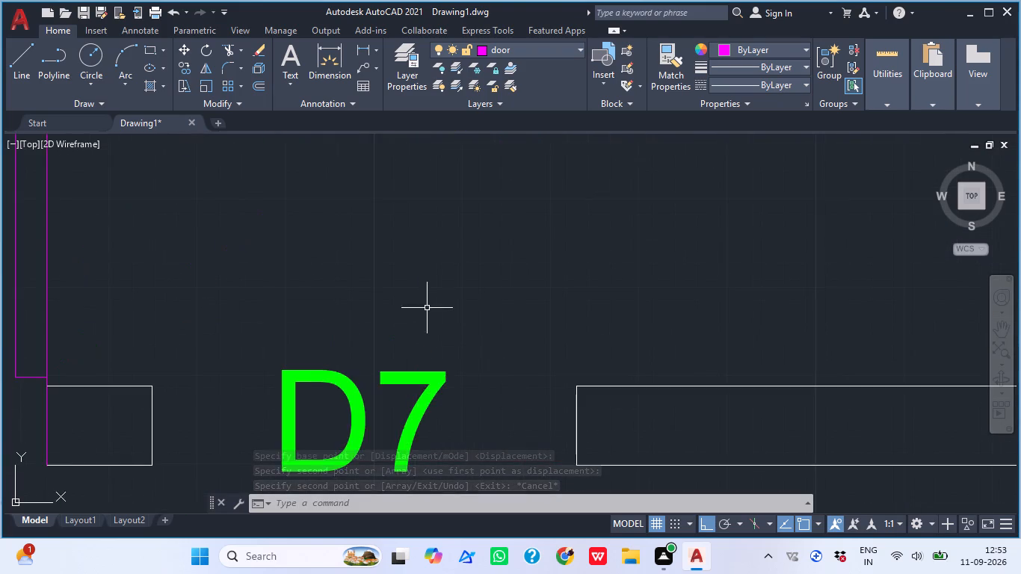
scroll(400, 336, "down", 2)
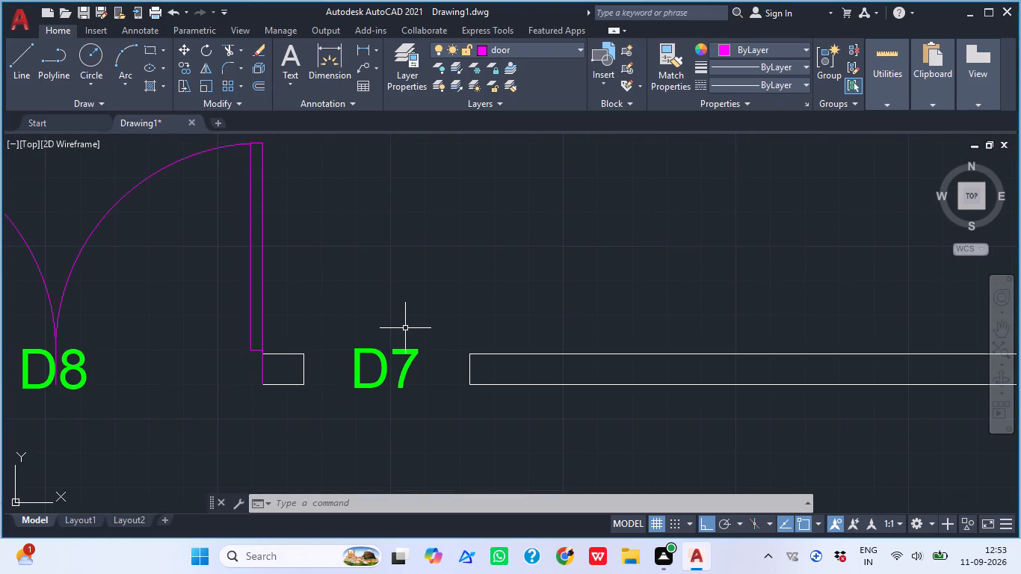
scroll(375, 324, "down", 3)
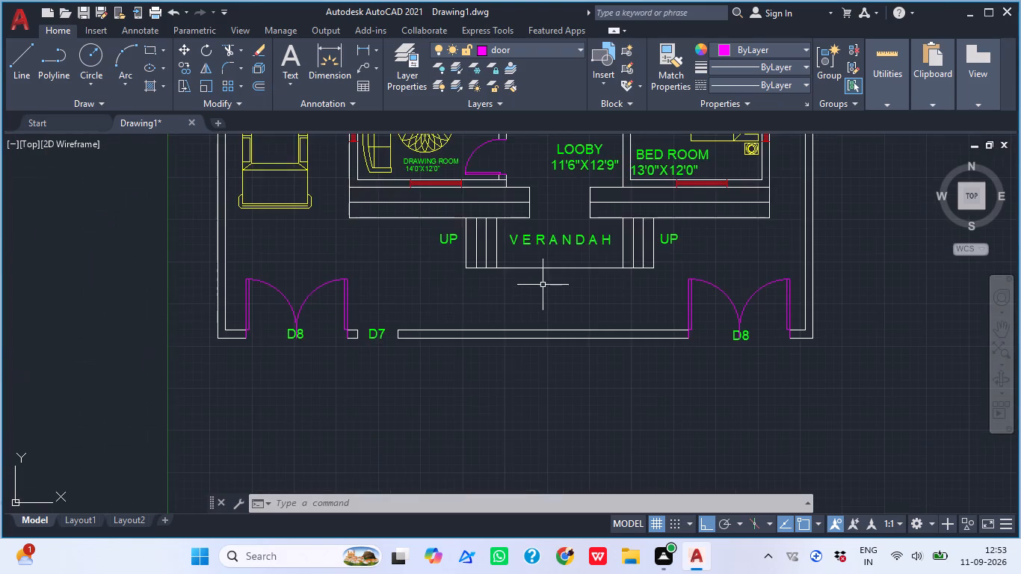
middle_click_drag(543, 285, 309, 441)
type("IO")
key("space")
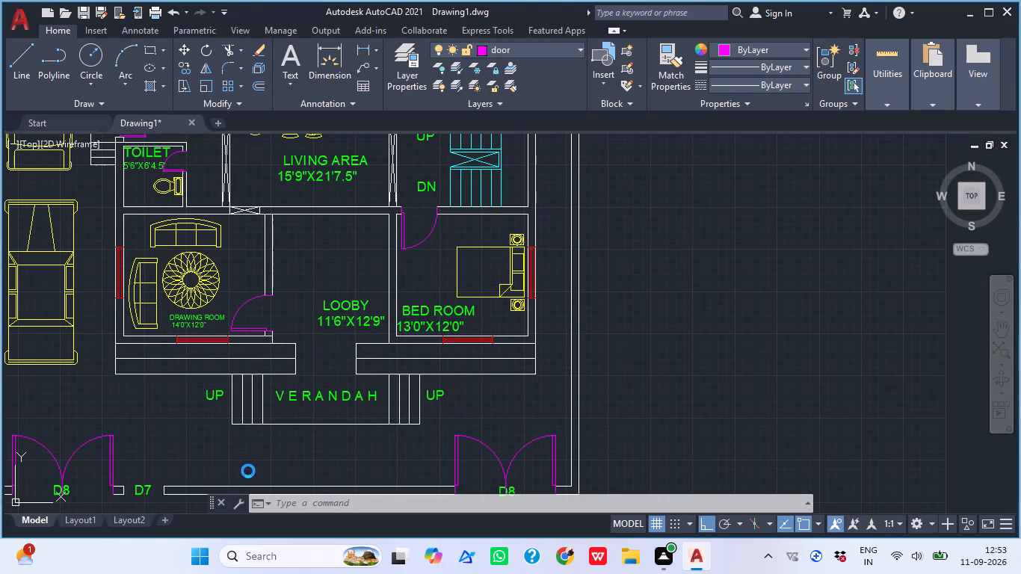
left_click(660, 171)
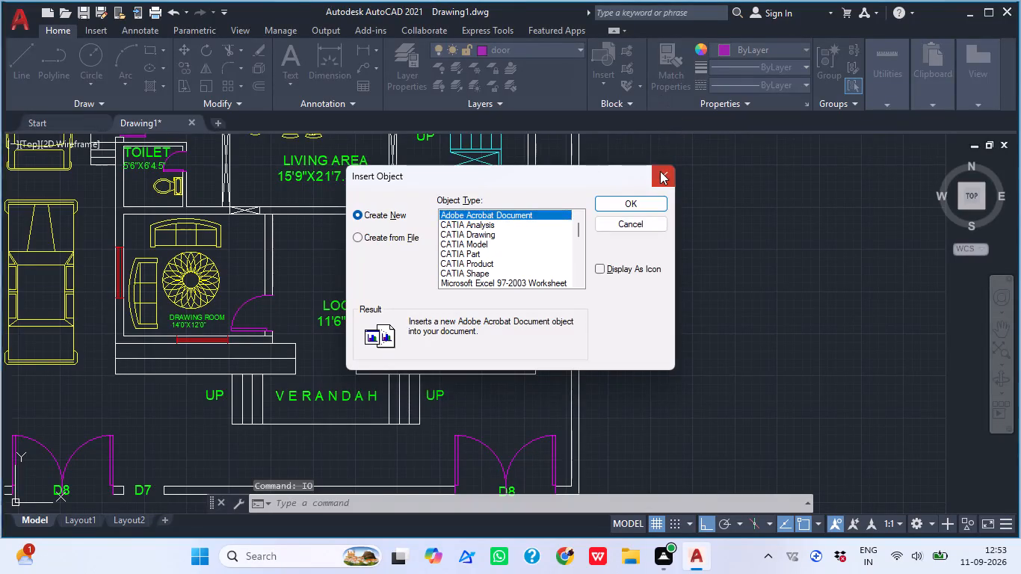
Insert the recent Door - Imperial block in the empty area outside the east boundary wall, keeping its existing definition.
key("i")
key("space")
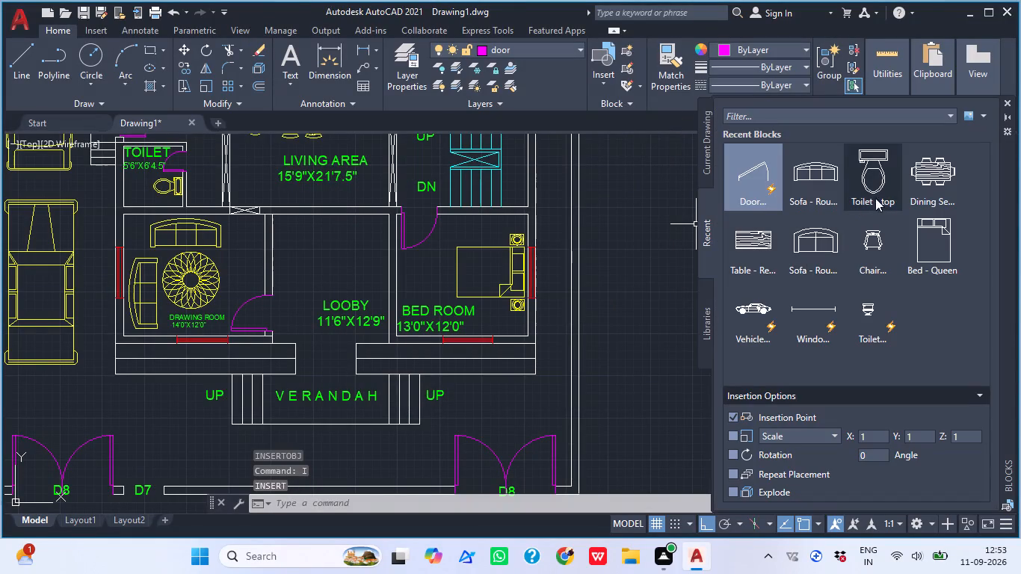
left_click(750, 184)
left_click_drag(750, 184, 701, 261)
left_click_drag(682, 283, 667, 303)
left_click(667, 303)
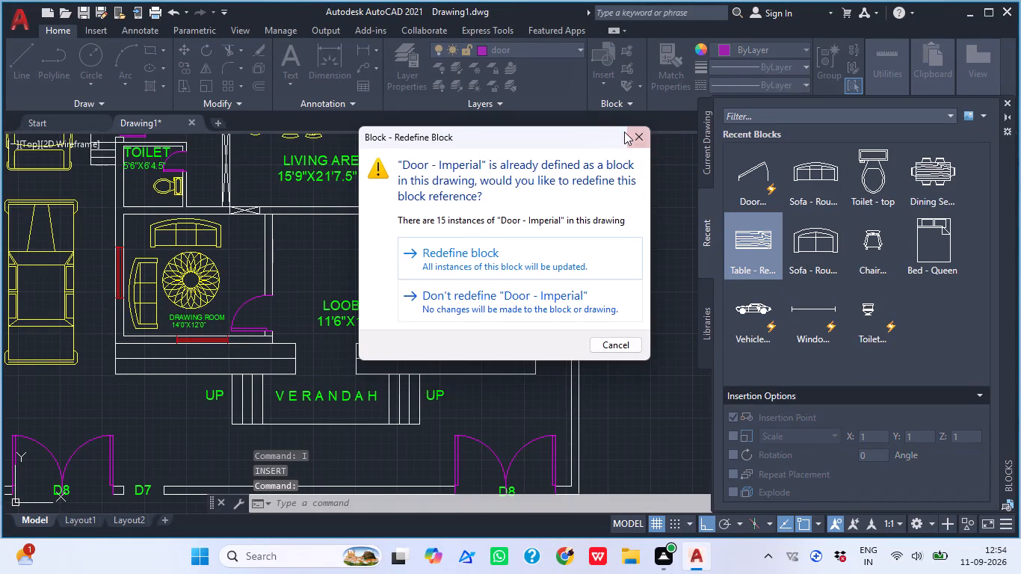
left_click(624, 132)
left_click(643, 141)
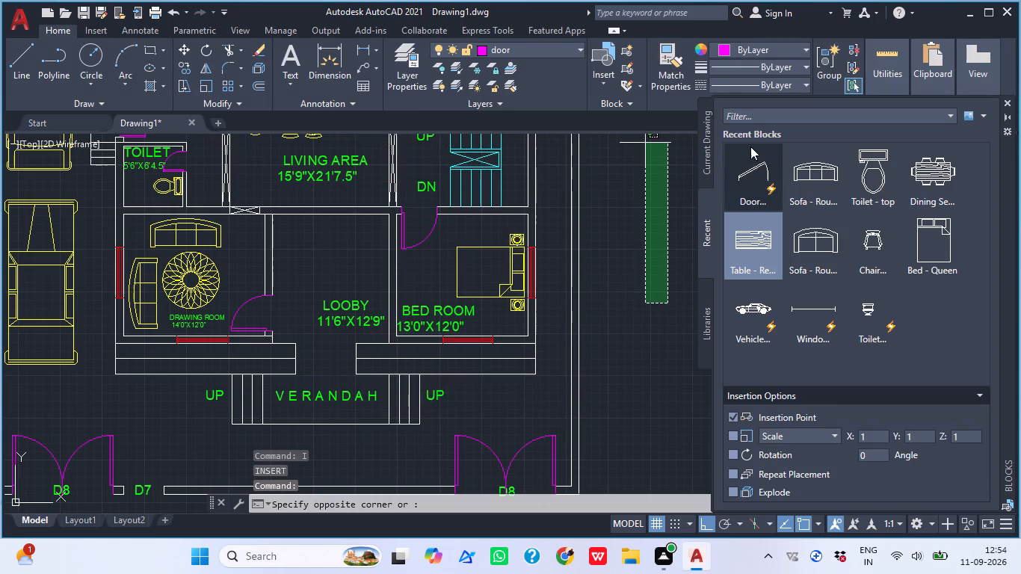
left_click_drag(737, 170, 749, 189)
left_click_drag(749, 197, 632, 386)
double_click(632, 386)
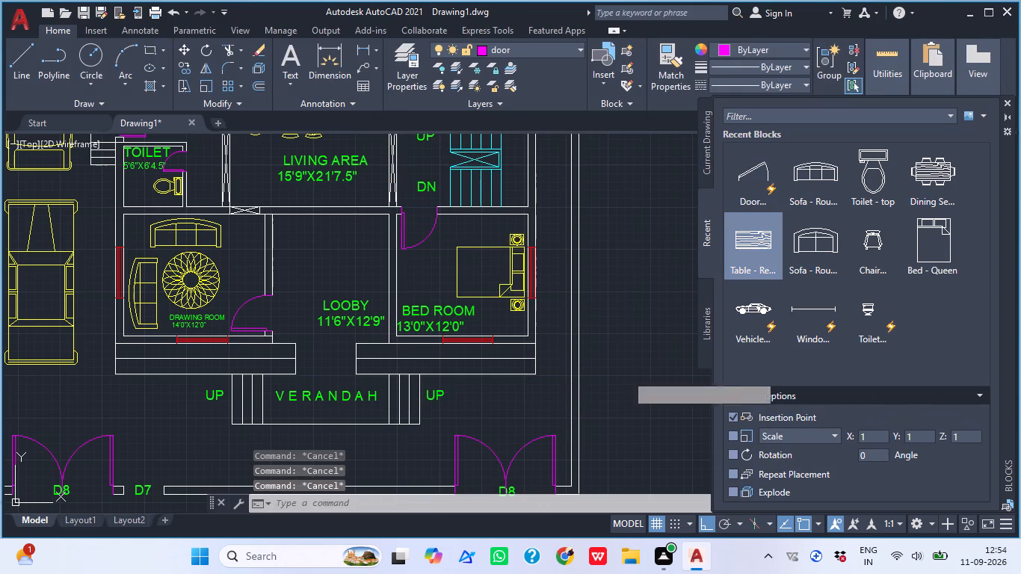
left_click(630, 294)
left_click_drag(756, 164, 641, 276)
left_click(641, 276)
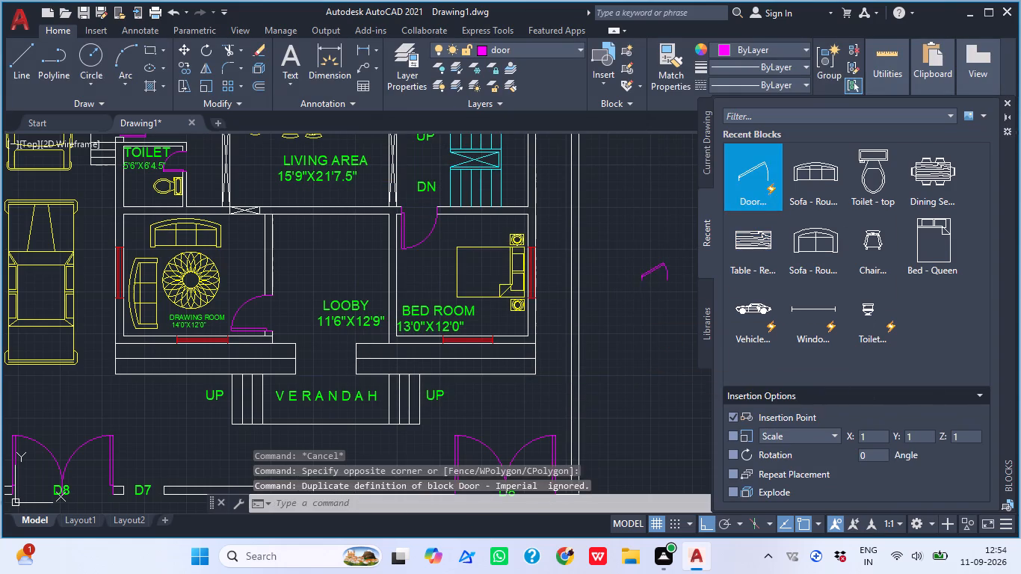
key("Escape")
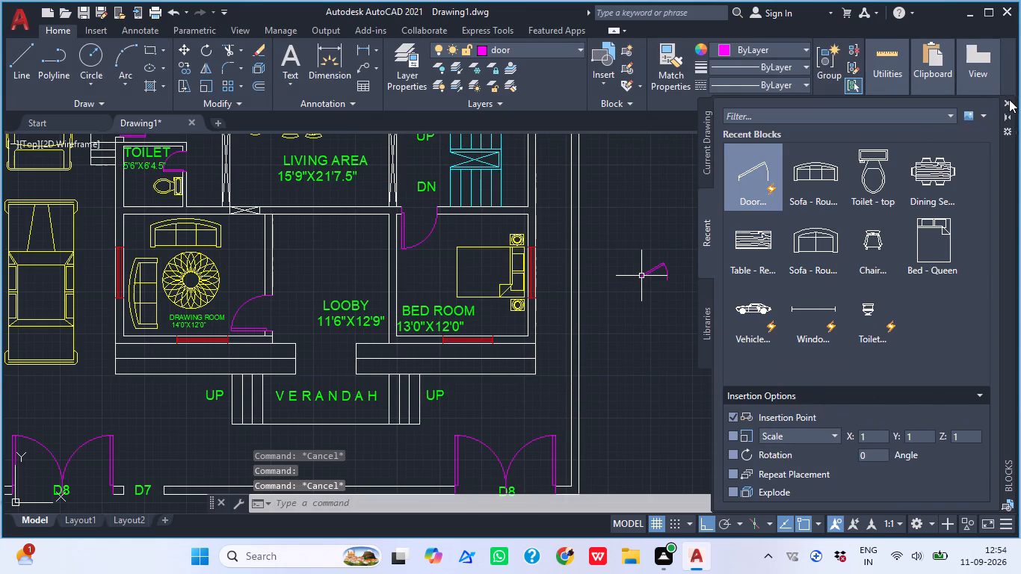
left_click(1009, 99)
Examine the floor plan around the new door block, the rear rooms, the main house and the front entrances.
scroll(665, 291, "down", 1)
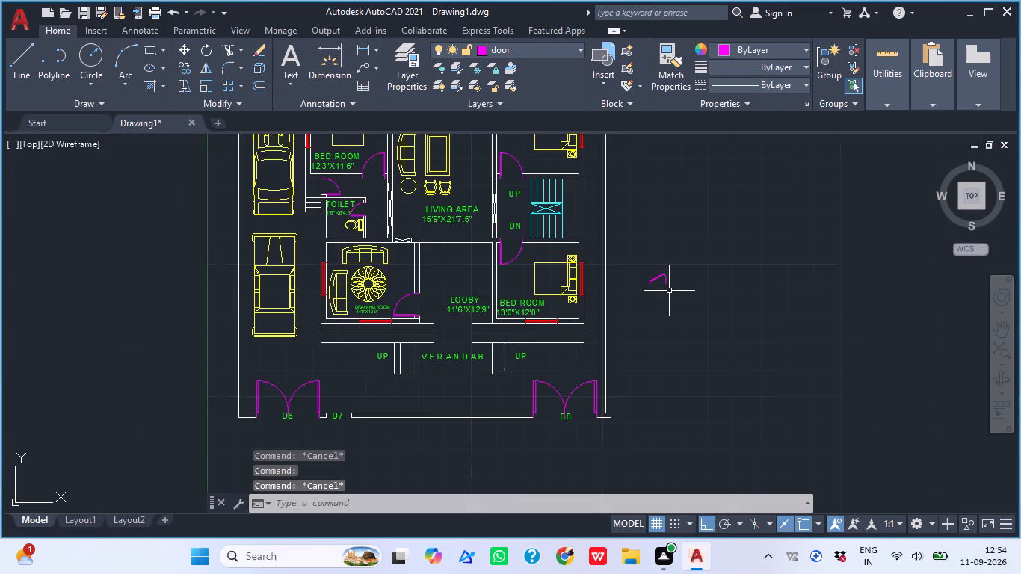
scroll(669, 291, "down", 1)
middle_click_drag(669, 291, 661, 306)
scroll(650, 244, "up", 2)
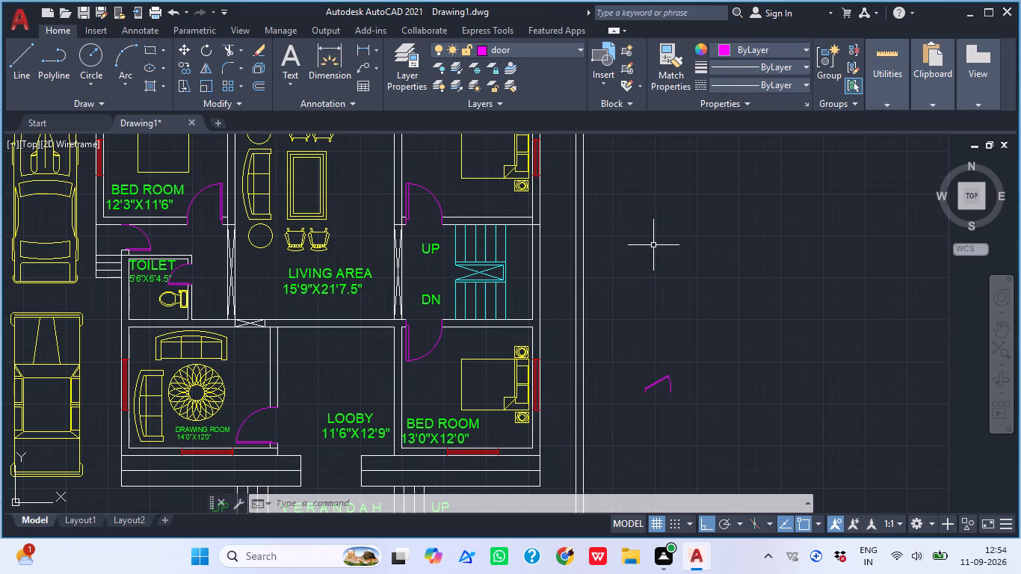
scroll(653, 245, "down", 2)
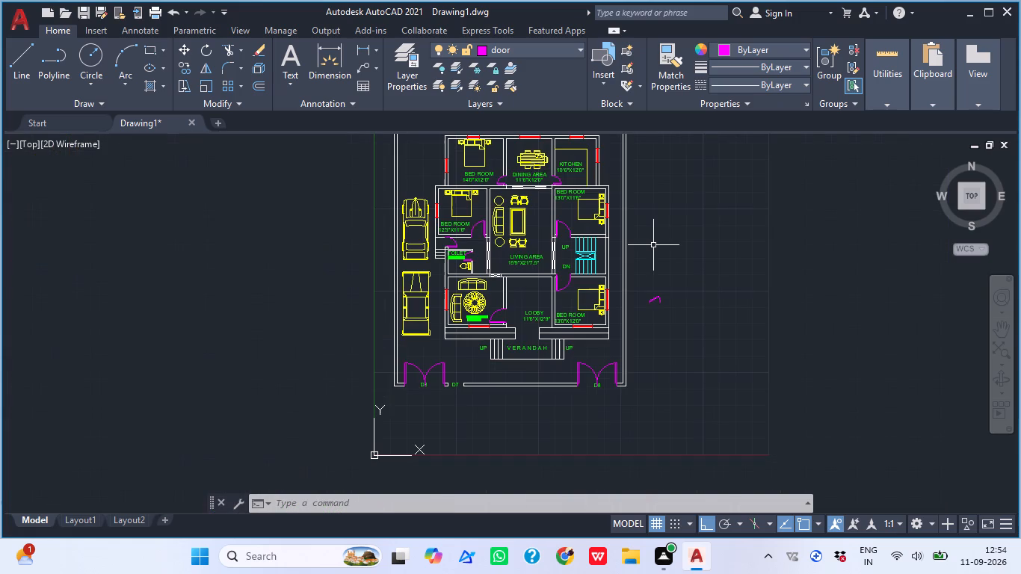
scroll(727, 255, "down", 1)
middle_click_drag(727, 255, 584, 327)
scroll(560, 314, "up", 2)
middle_click_drag(531, 321, 712, 303)
scroll(710, 303, "up", 1)
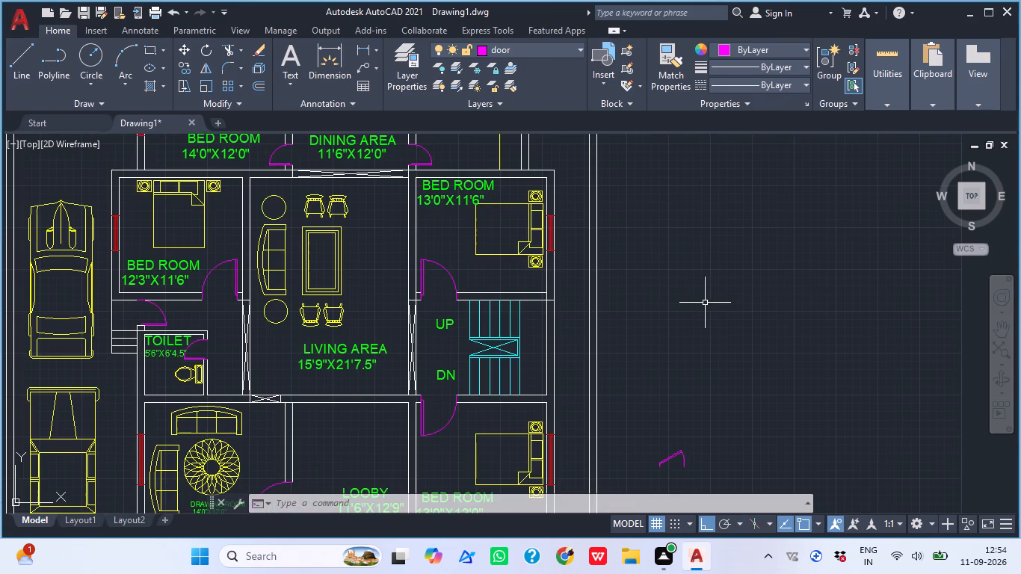
scroll(705, 303, "up", 2)
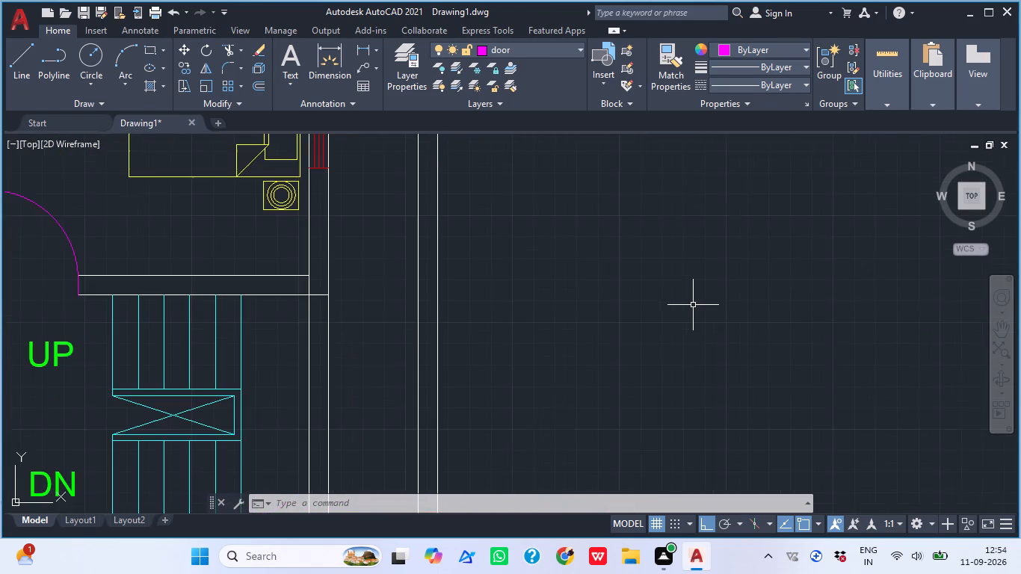
scroll(693, 305, "up", 4)
scroll(693, 305, "down", 4)
scroll(693, 310, "up", 2)
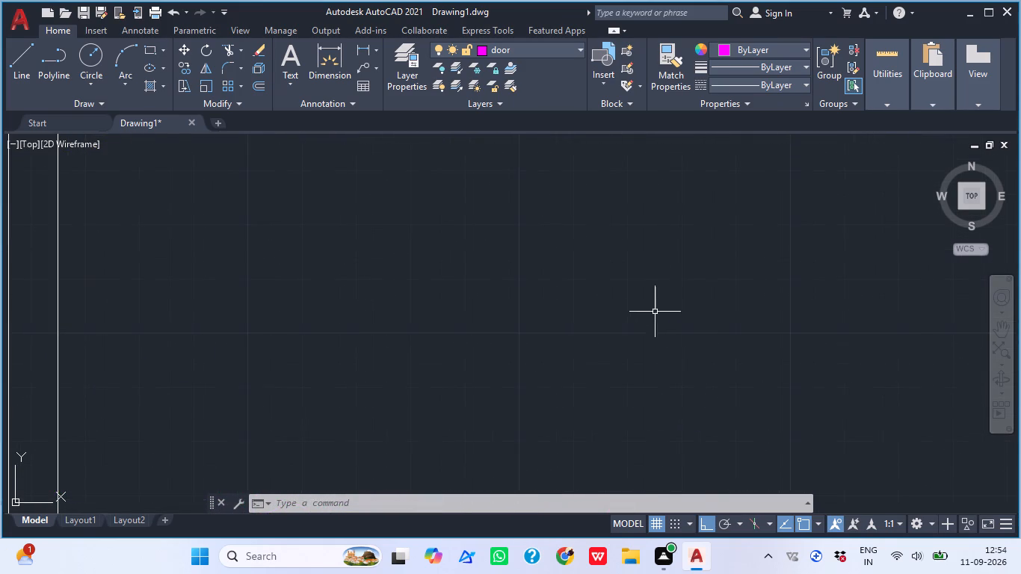
scroll(652, 309, "down", 4)
scroll(573, 263, "down", 4)
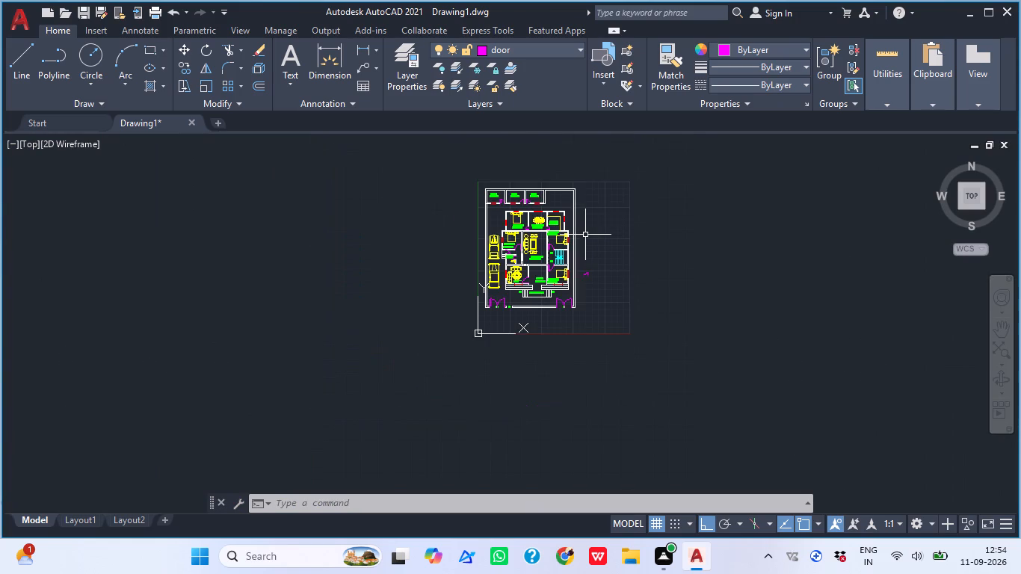
scroll(626, 206, "down", 1)
middle_click_drag(635, 210, 479, 357)
scroll(493, 349, "down", 1)
scroll(479, 357, "up", 2)
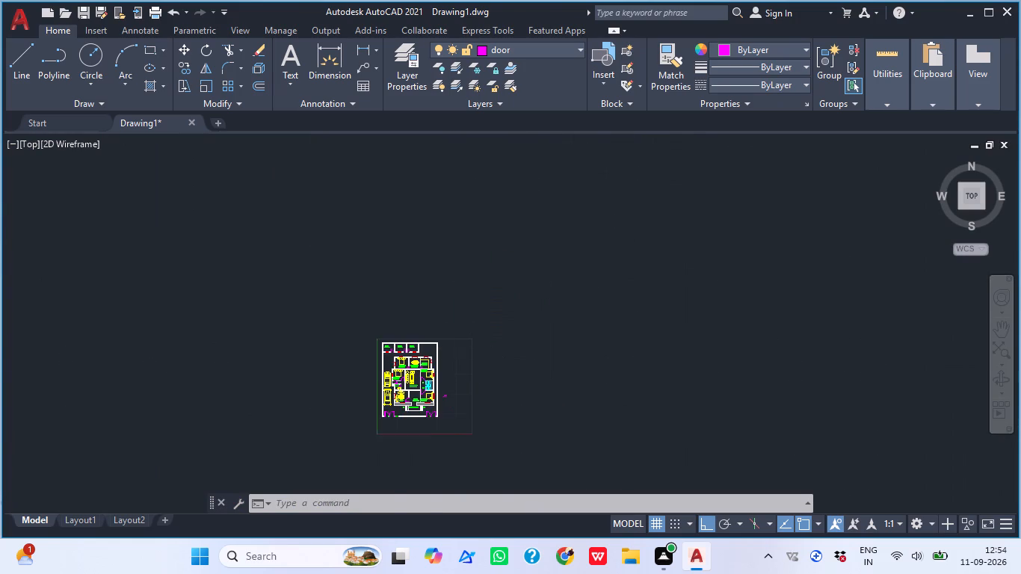
scroll(441, 352, "up", 3)
scroll(374, 366, "up", 1)
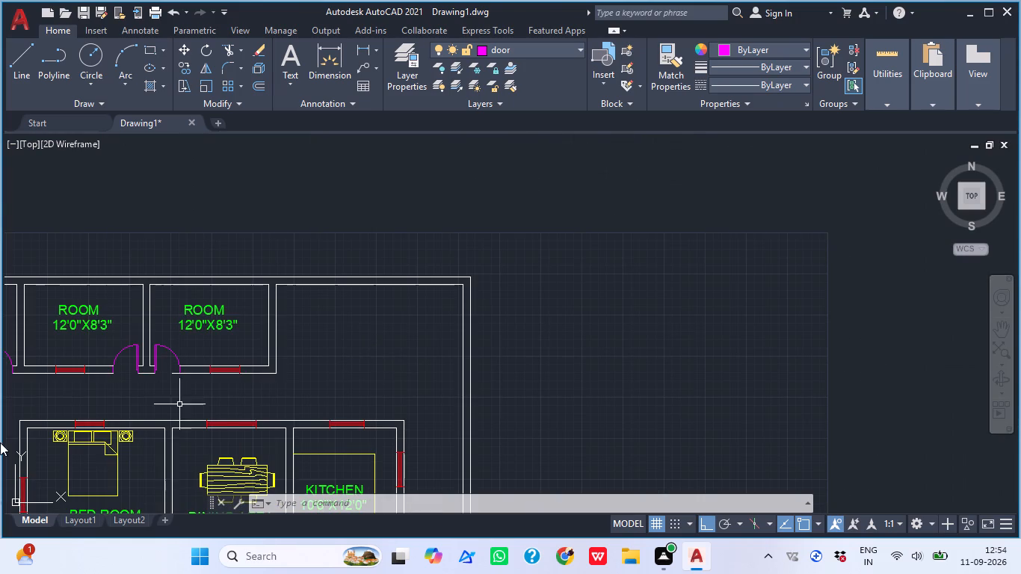
middle_click_drag(135, 389, 335, 285)
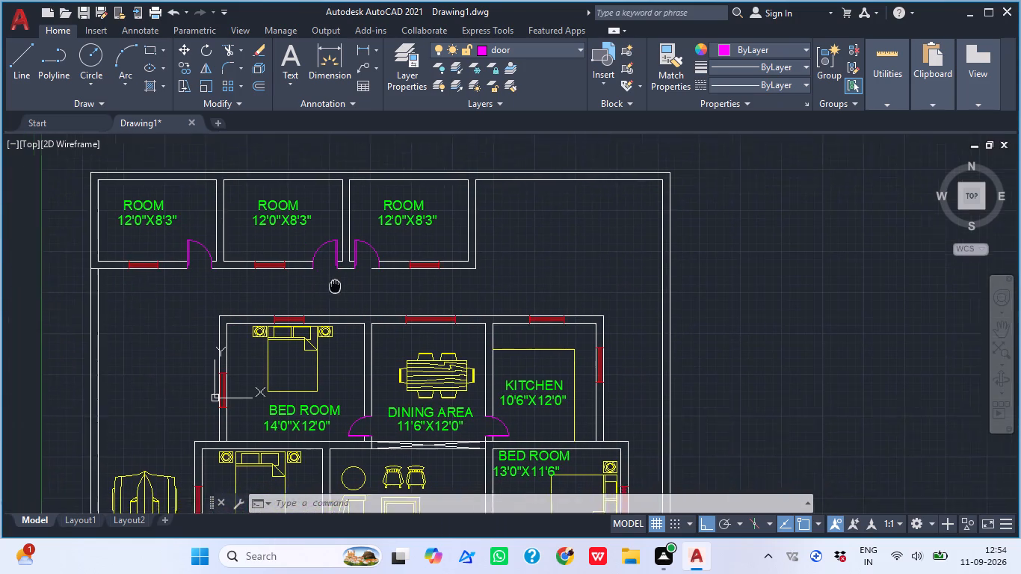
middle_click_drag(335, 285, 356, 271)
scroll(158, 362, "down", 1)
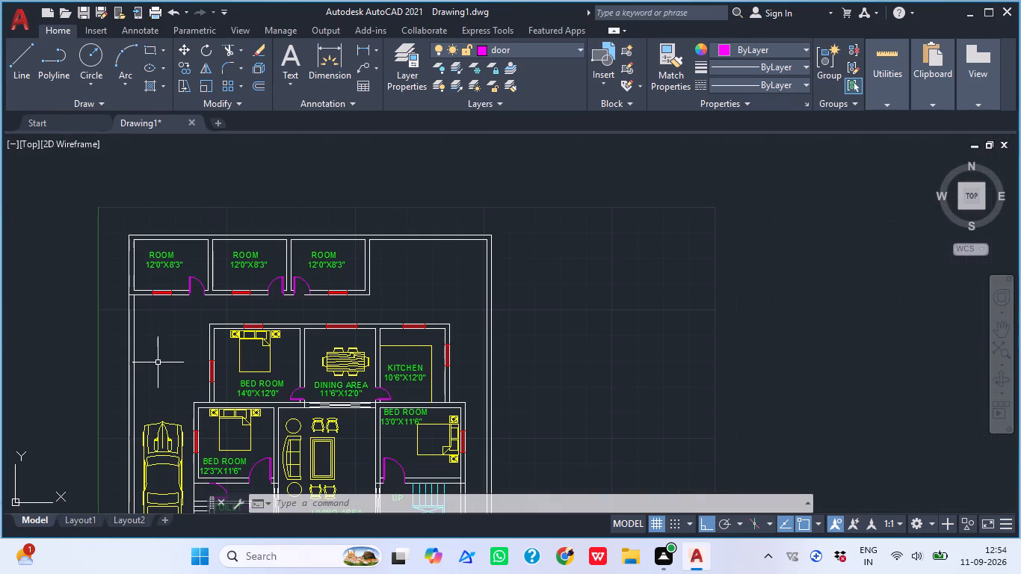
scroll(158, 362, "down", 1)
middle_click_drag(155, 362, 254, 271)
scroll(155, 362, "up", 1)
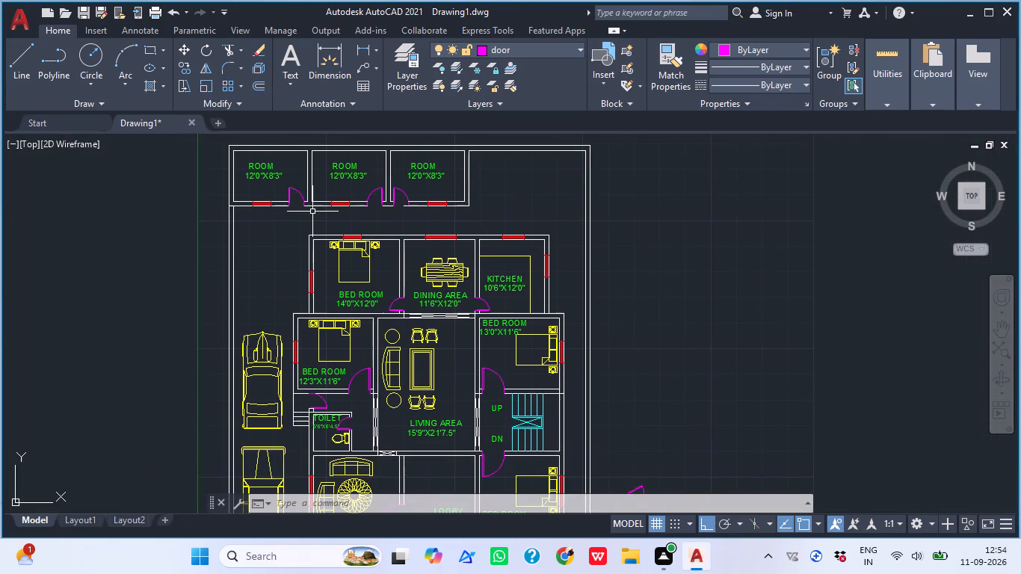
scroll(303, 220, "down", 2)
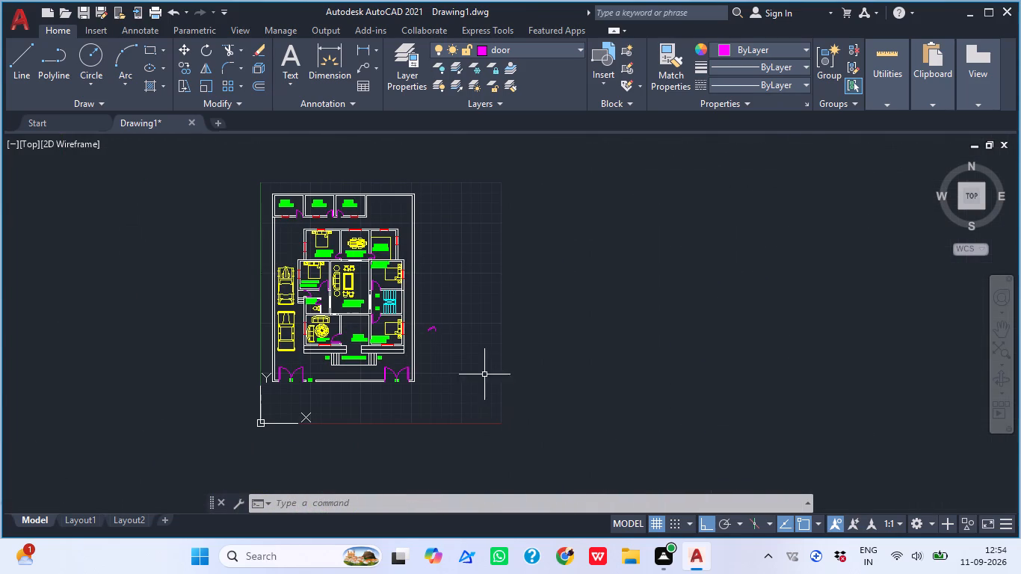
scroll(452, 368, "up", 3)
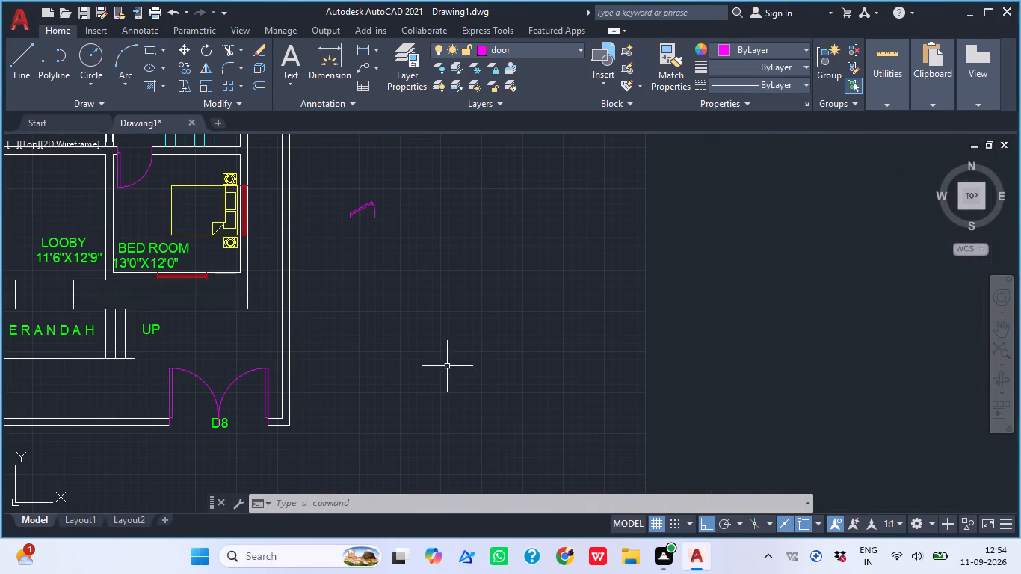
middle_click_drag(458, 198, 474, 333)
scroll(466, 206, "down", 1)
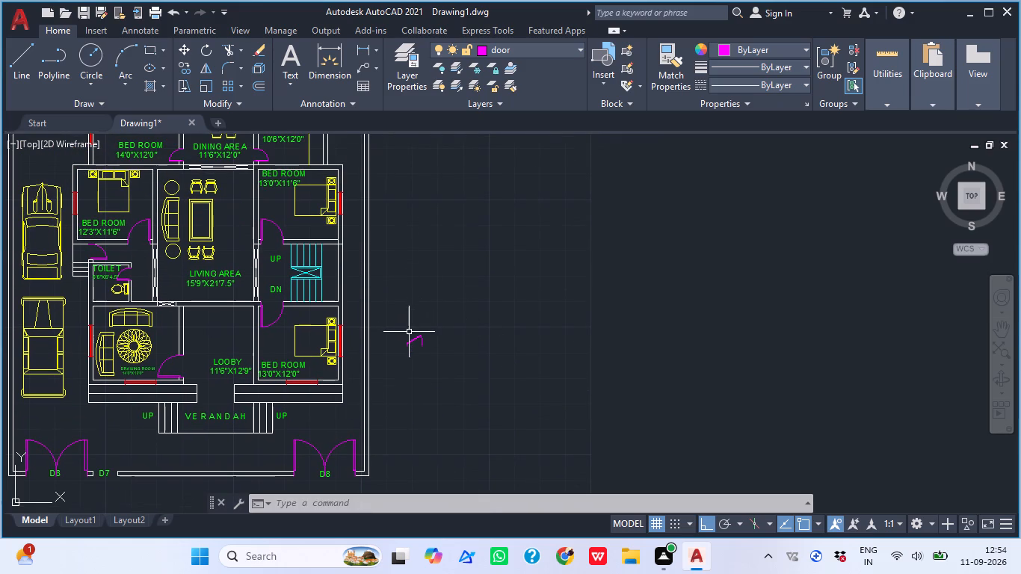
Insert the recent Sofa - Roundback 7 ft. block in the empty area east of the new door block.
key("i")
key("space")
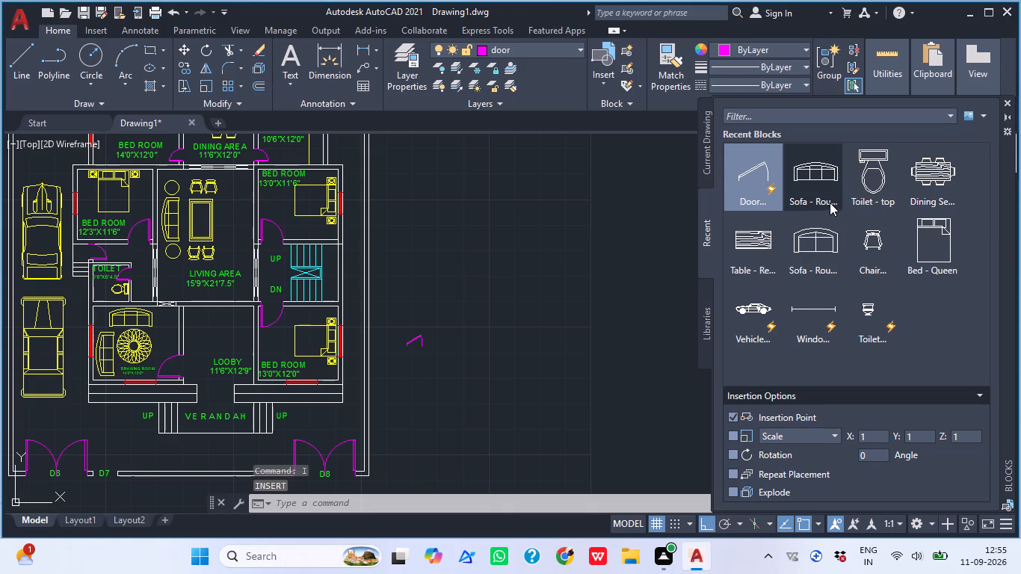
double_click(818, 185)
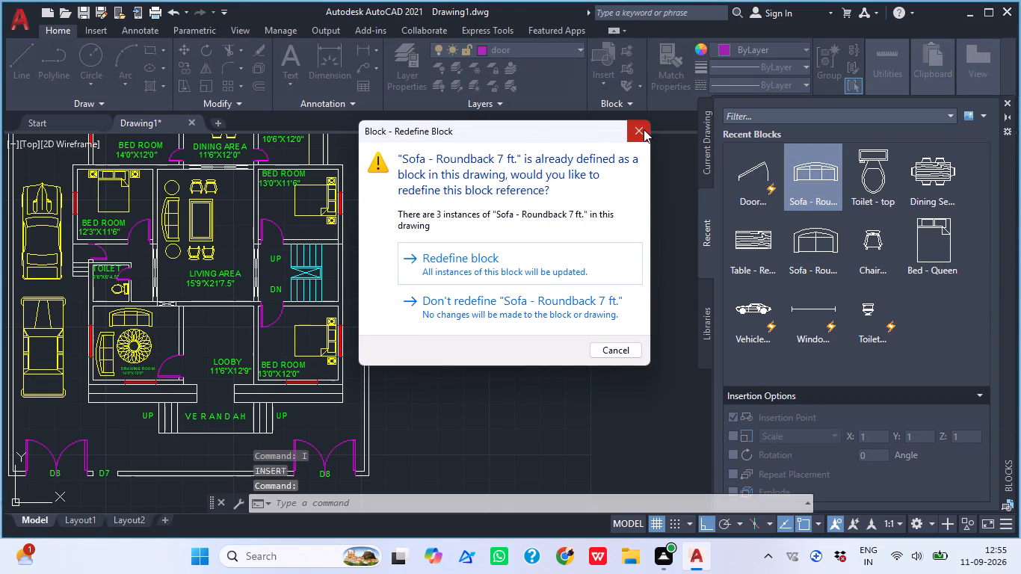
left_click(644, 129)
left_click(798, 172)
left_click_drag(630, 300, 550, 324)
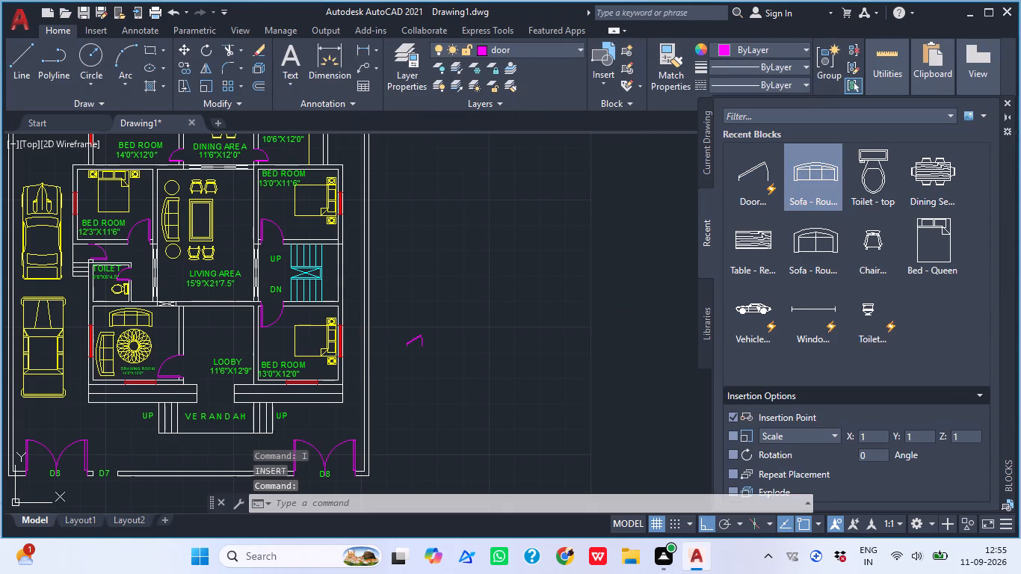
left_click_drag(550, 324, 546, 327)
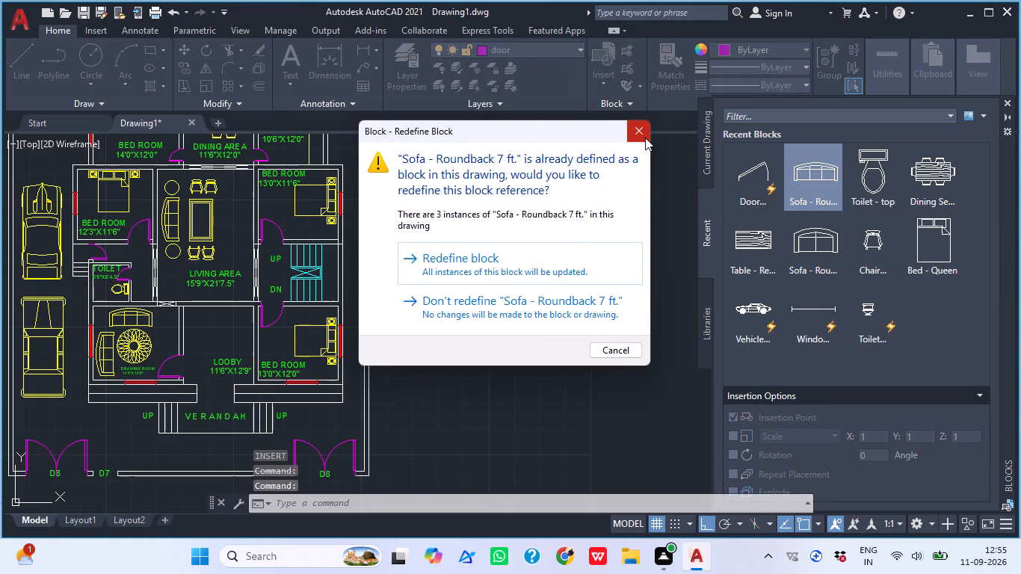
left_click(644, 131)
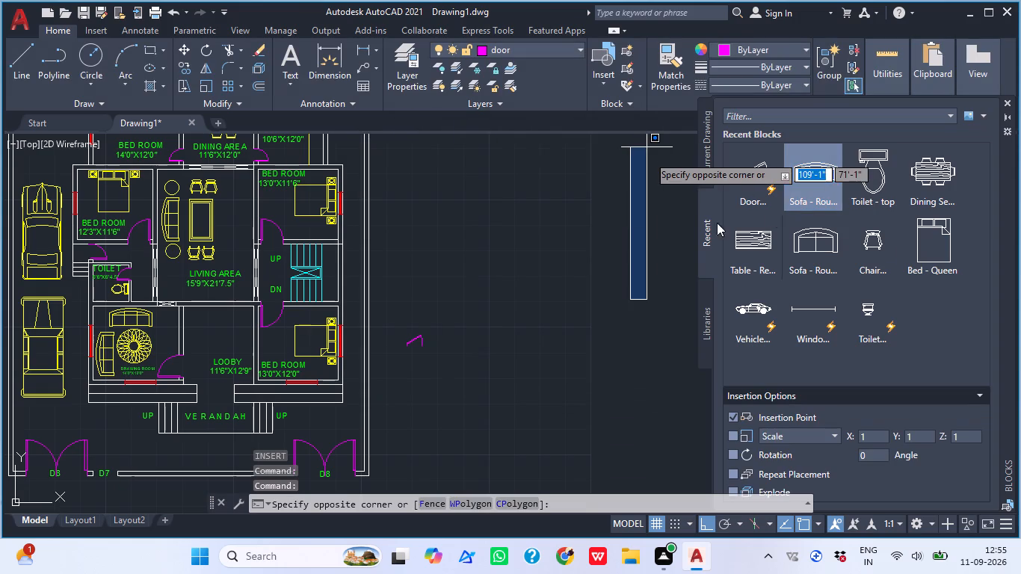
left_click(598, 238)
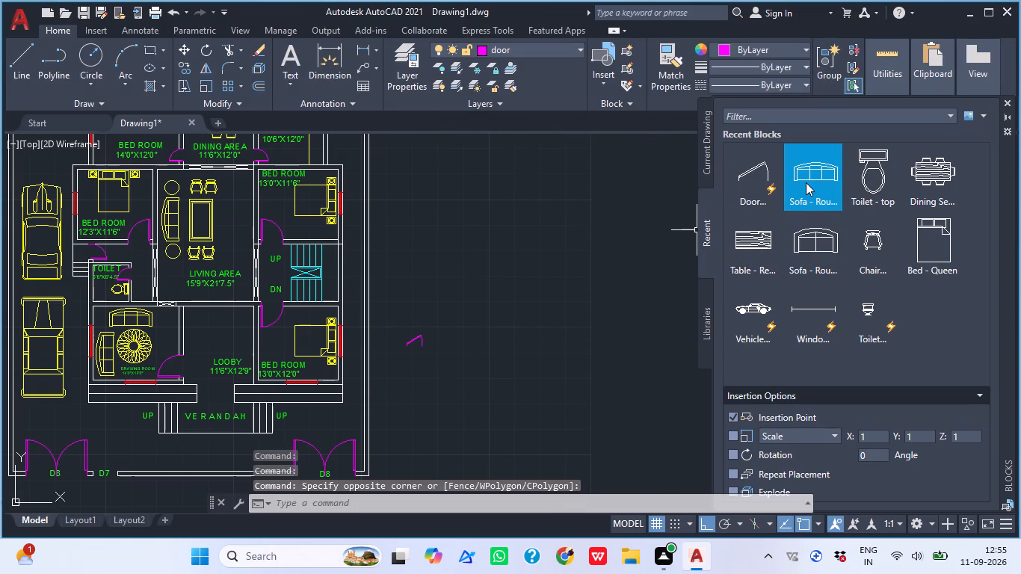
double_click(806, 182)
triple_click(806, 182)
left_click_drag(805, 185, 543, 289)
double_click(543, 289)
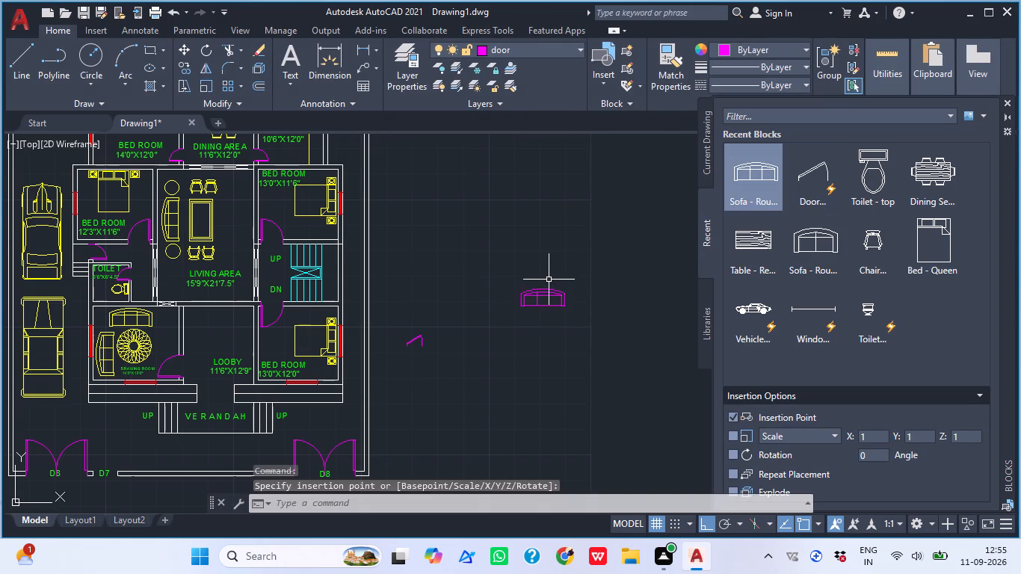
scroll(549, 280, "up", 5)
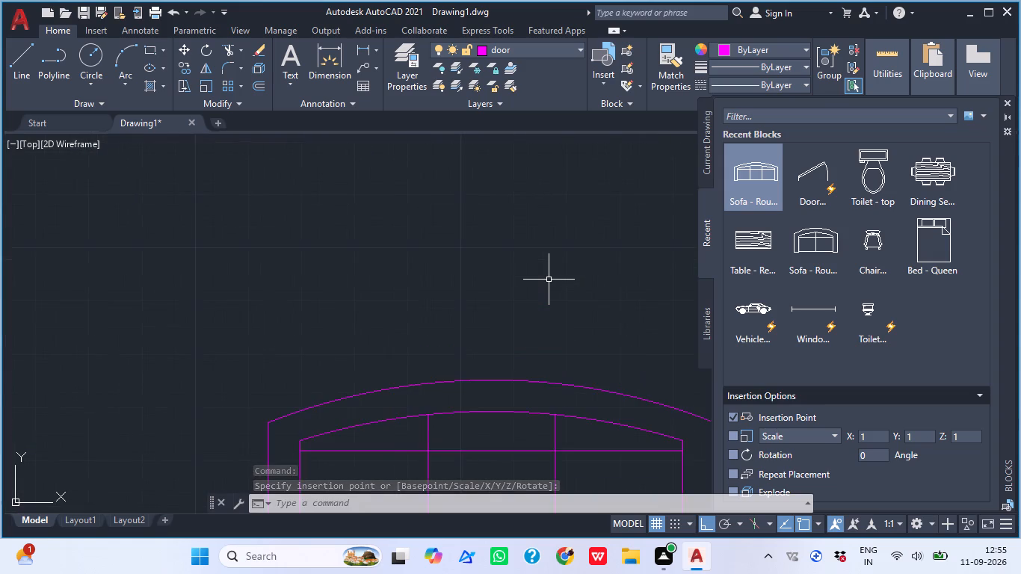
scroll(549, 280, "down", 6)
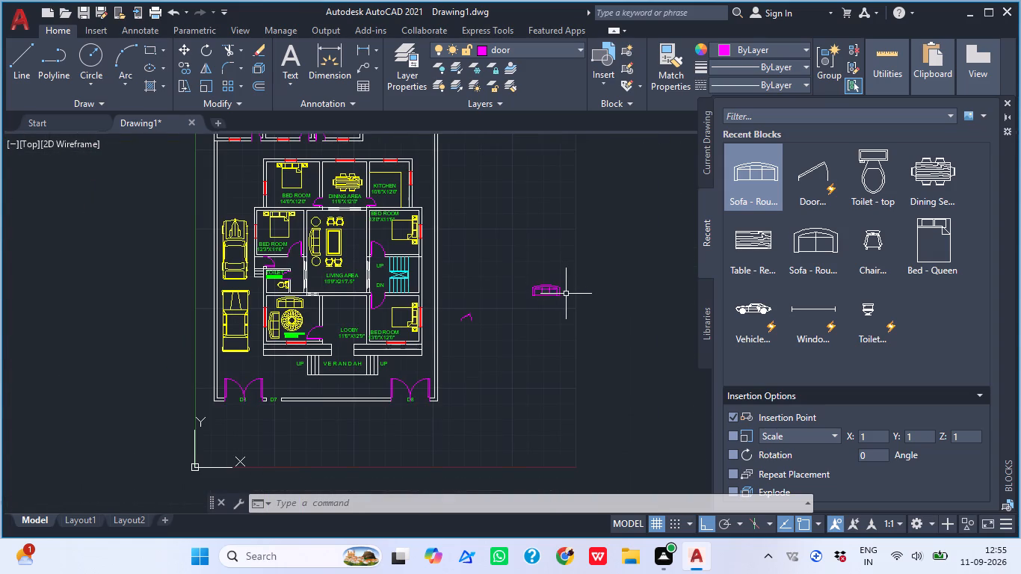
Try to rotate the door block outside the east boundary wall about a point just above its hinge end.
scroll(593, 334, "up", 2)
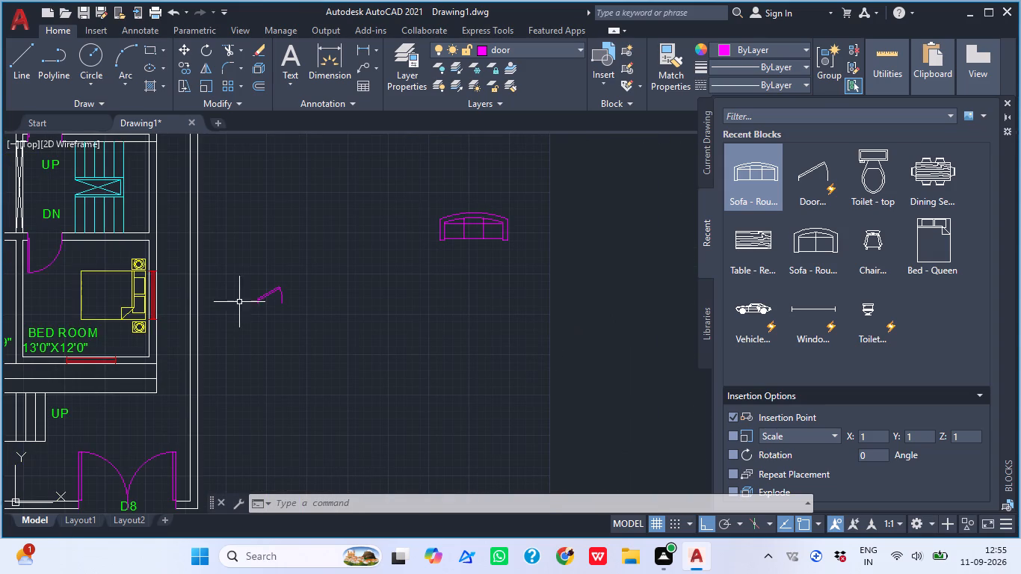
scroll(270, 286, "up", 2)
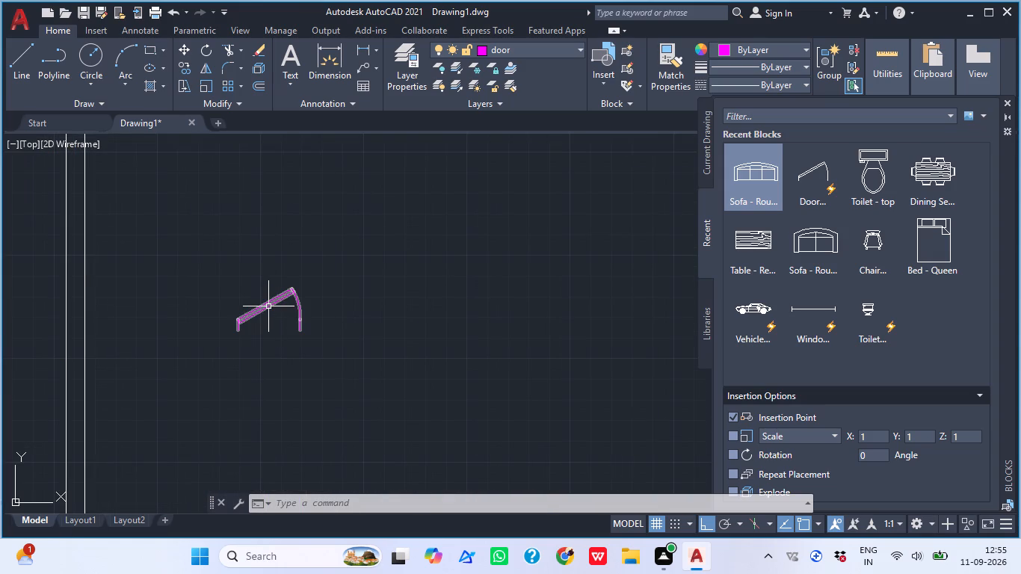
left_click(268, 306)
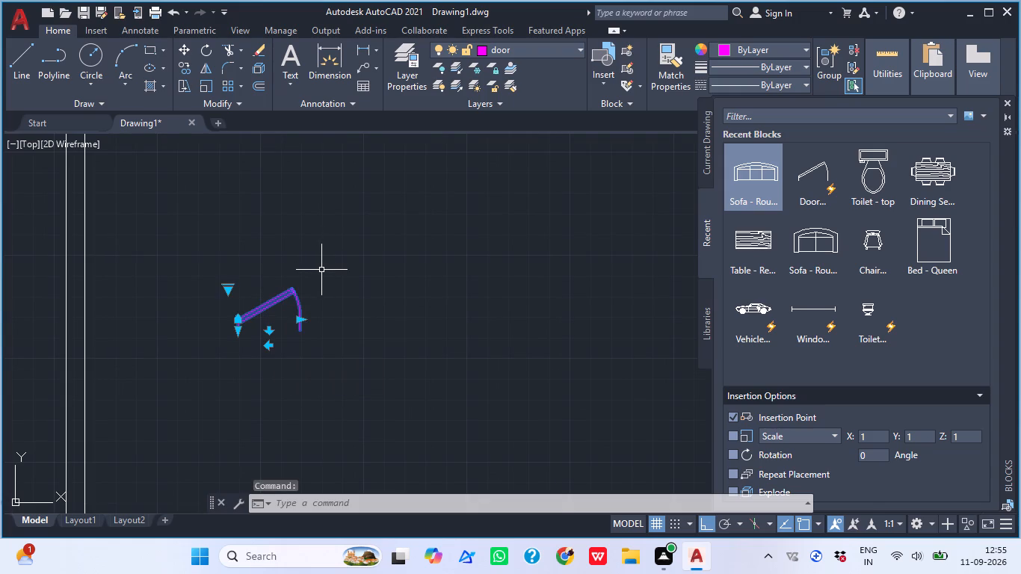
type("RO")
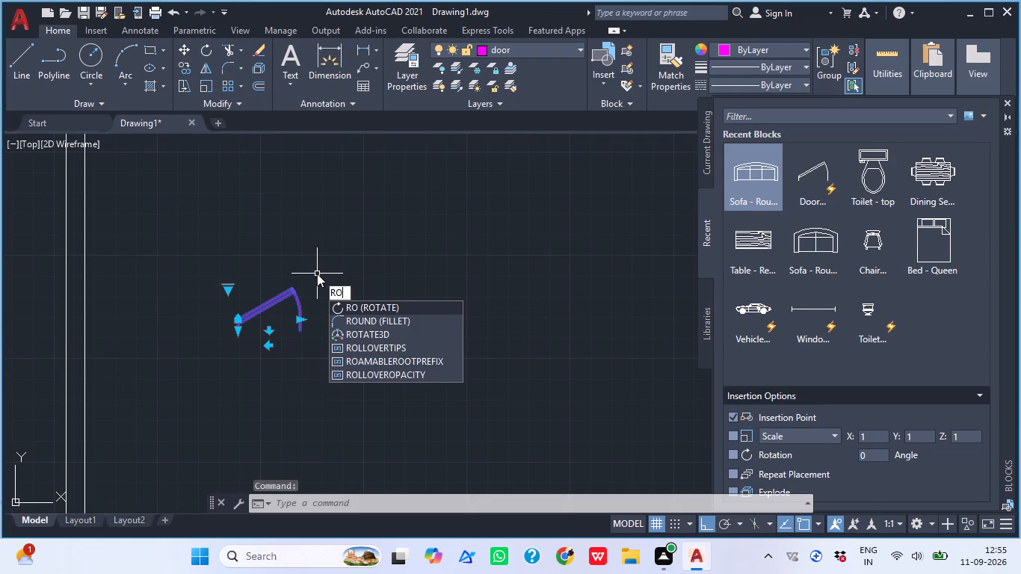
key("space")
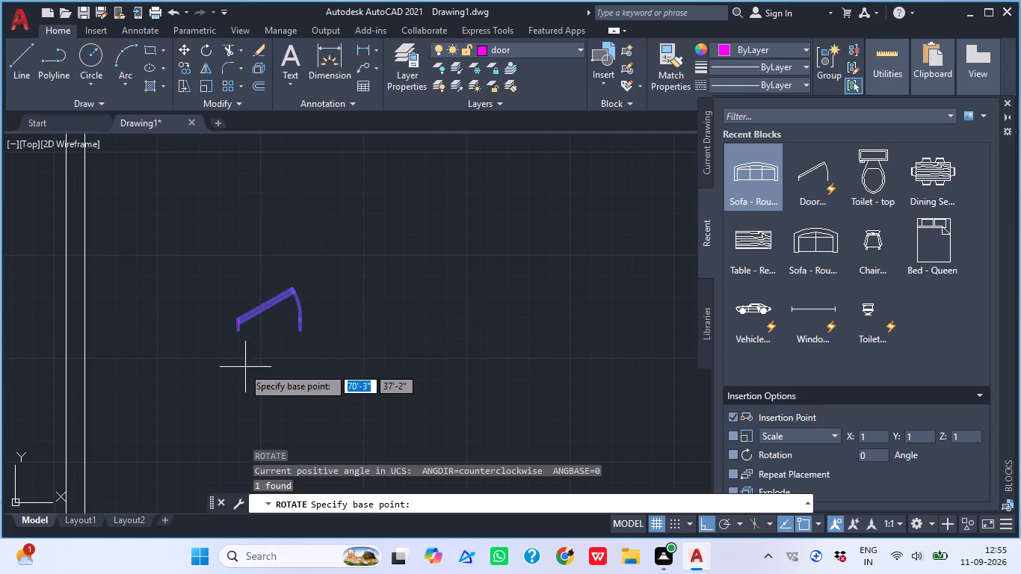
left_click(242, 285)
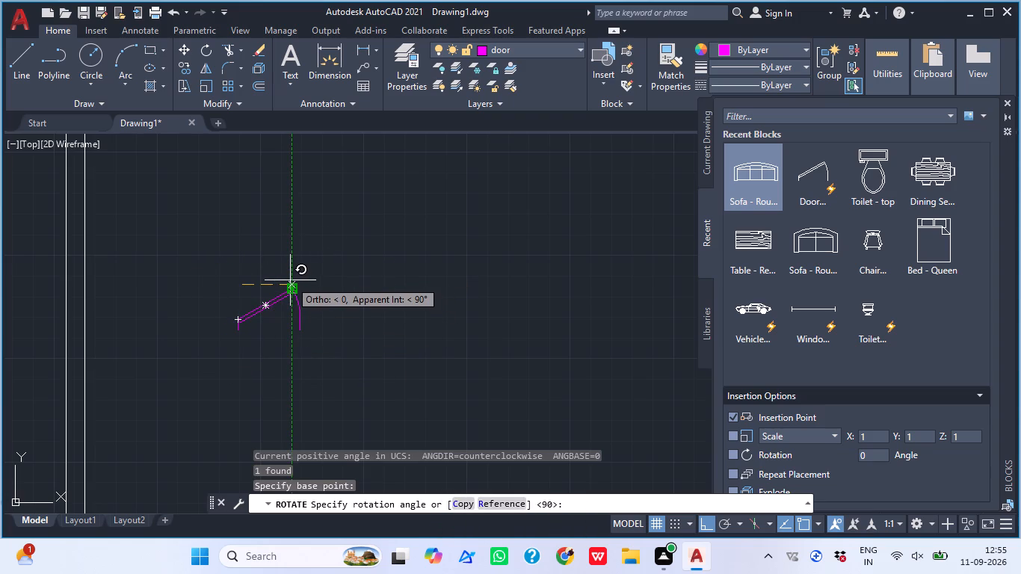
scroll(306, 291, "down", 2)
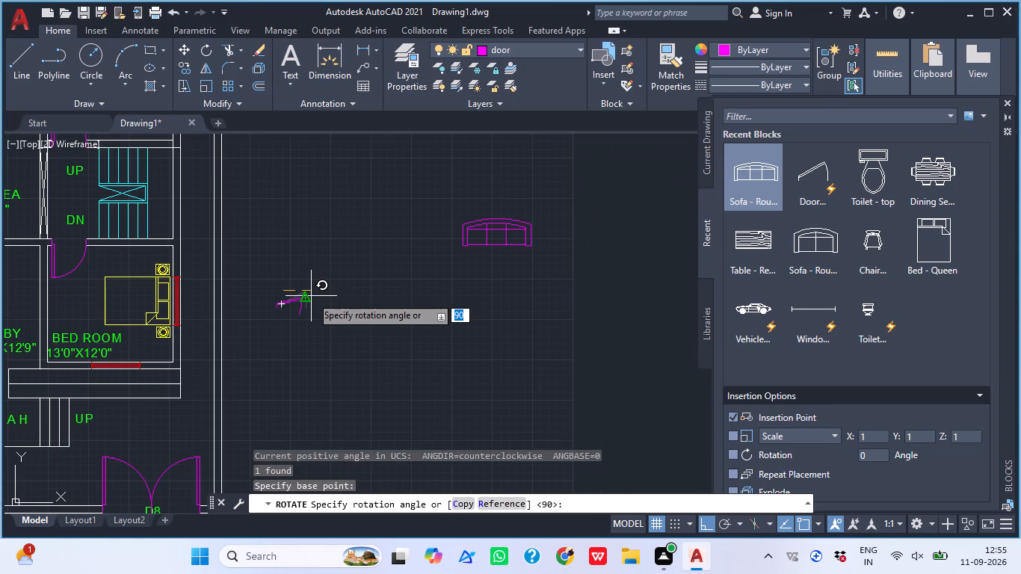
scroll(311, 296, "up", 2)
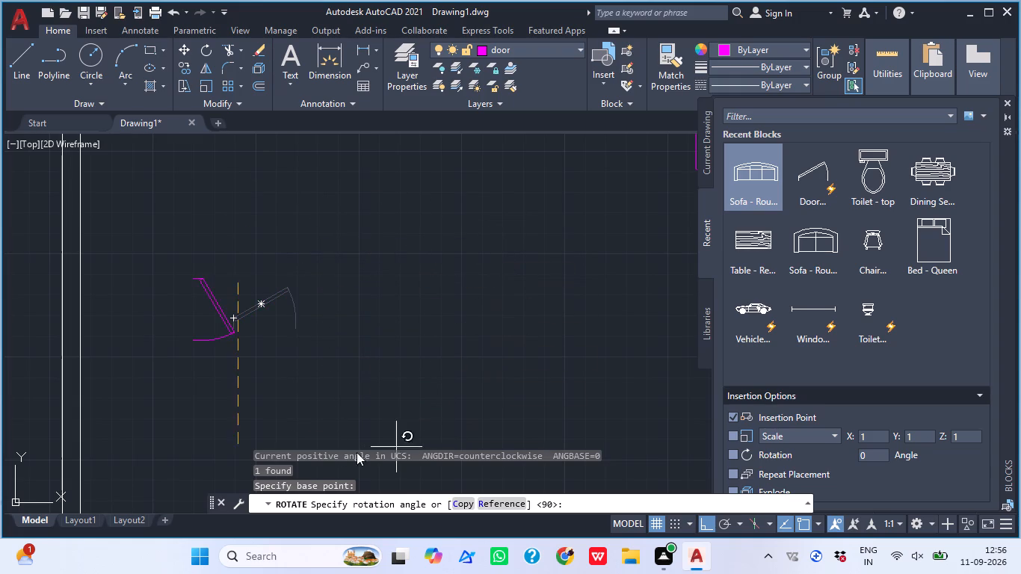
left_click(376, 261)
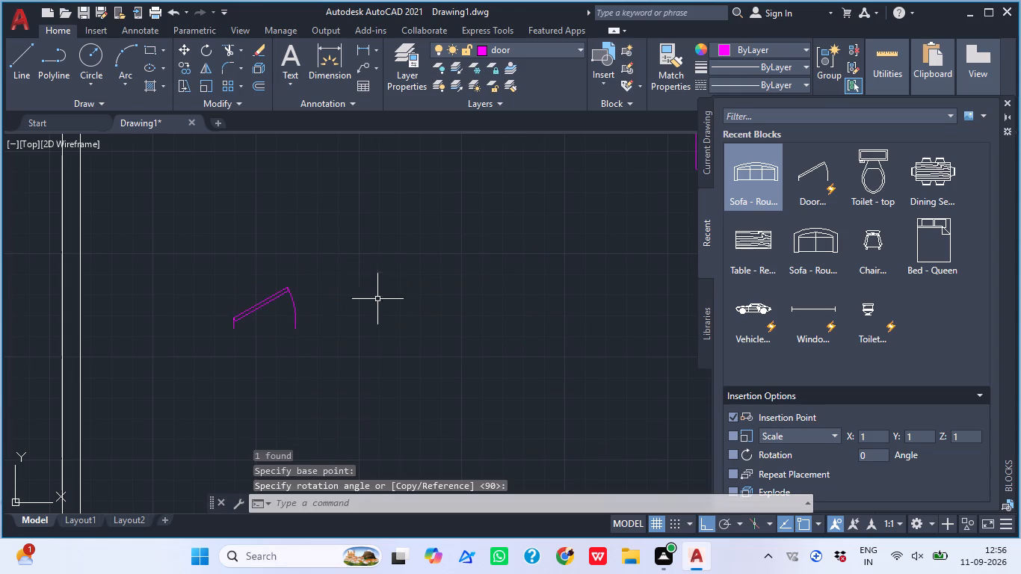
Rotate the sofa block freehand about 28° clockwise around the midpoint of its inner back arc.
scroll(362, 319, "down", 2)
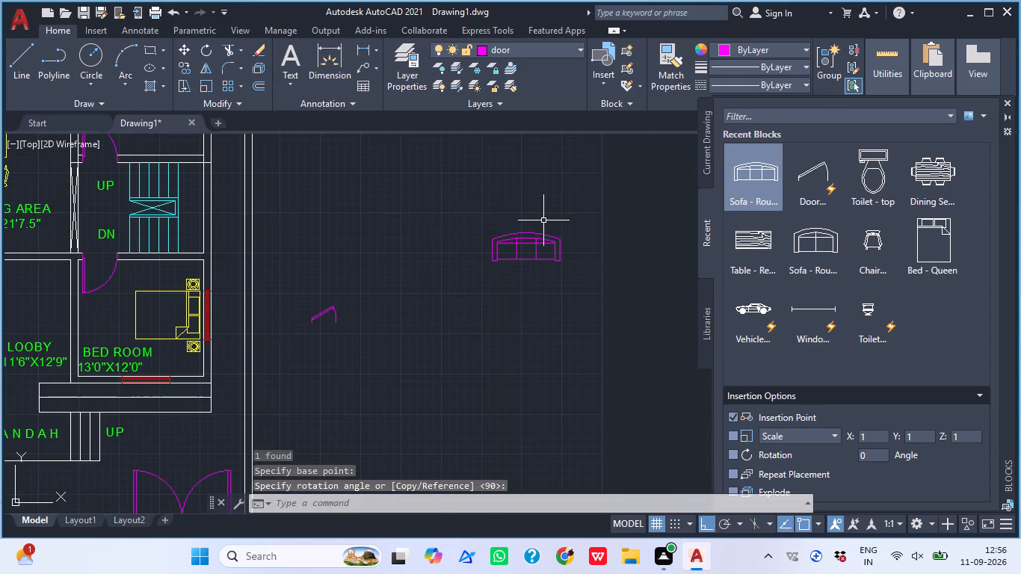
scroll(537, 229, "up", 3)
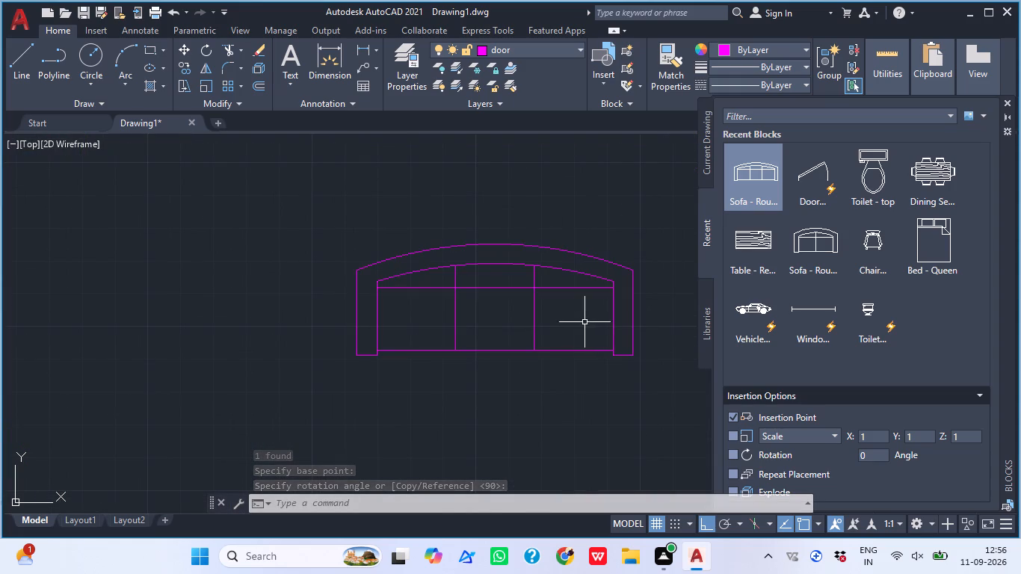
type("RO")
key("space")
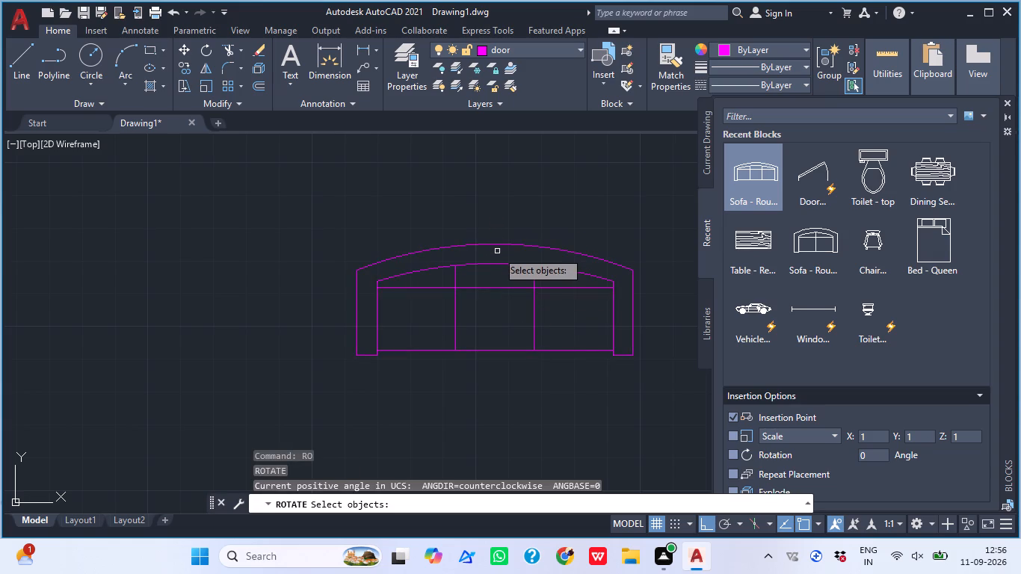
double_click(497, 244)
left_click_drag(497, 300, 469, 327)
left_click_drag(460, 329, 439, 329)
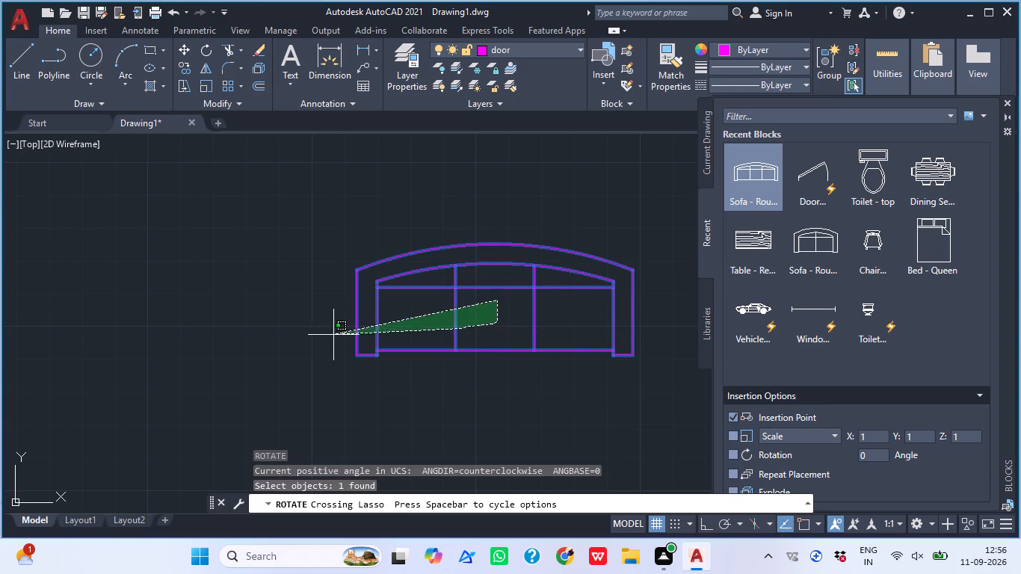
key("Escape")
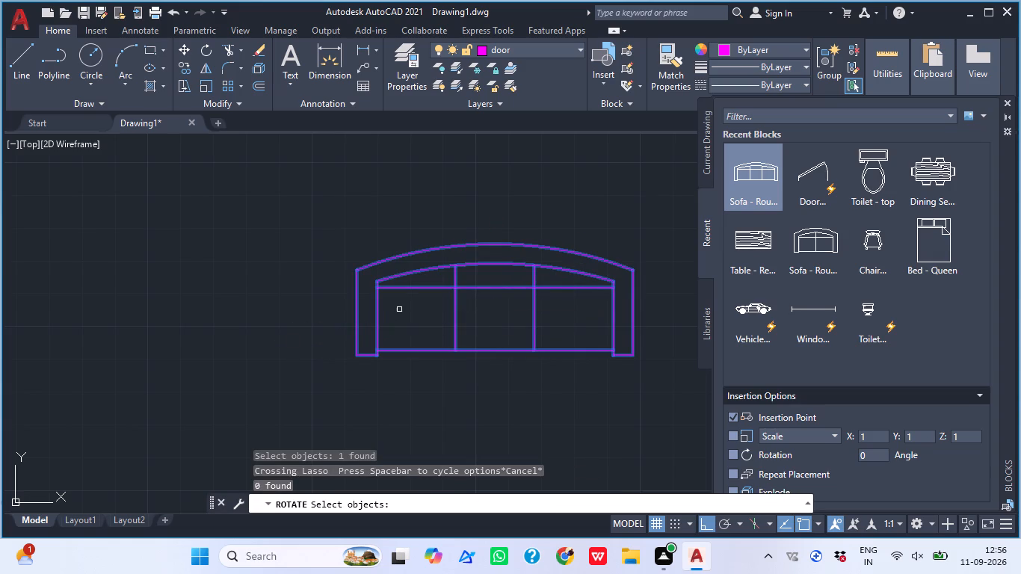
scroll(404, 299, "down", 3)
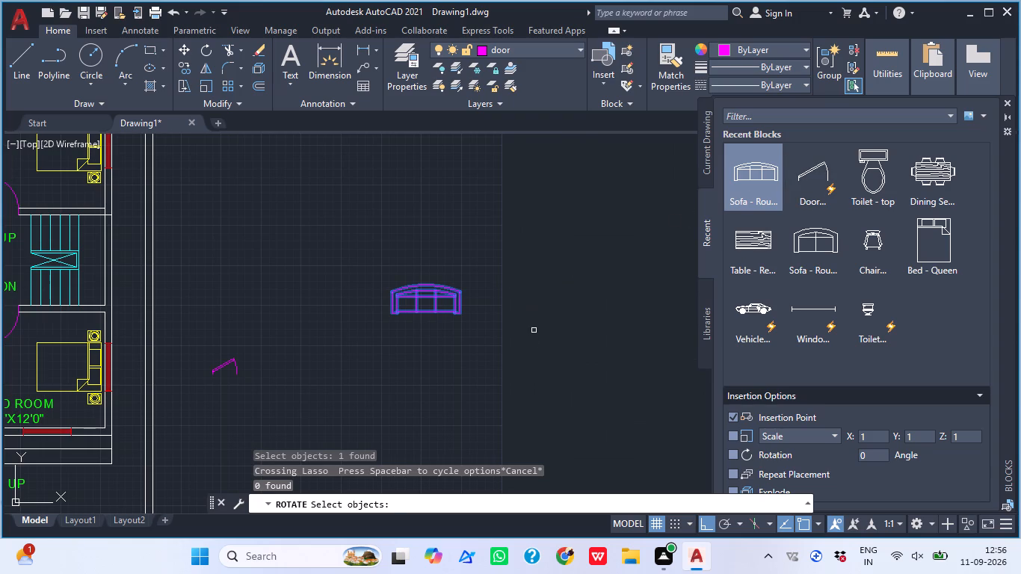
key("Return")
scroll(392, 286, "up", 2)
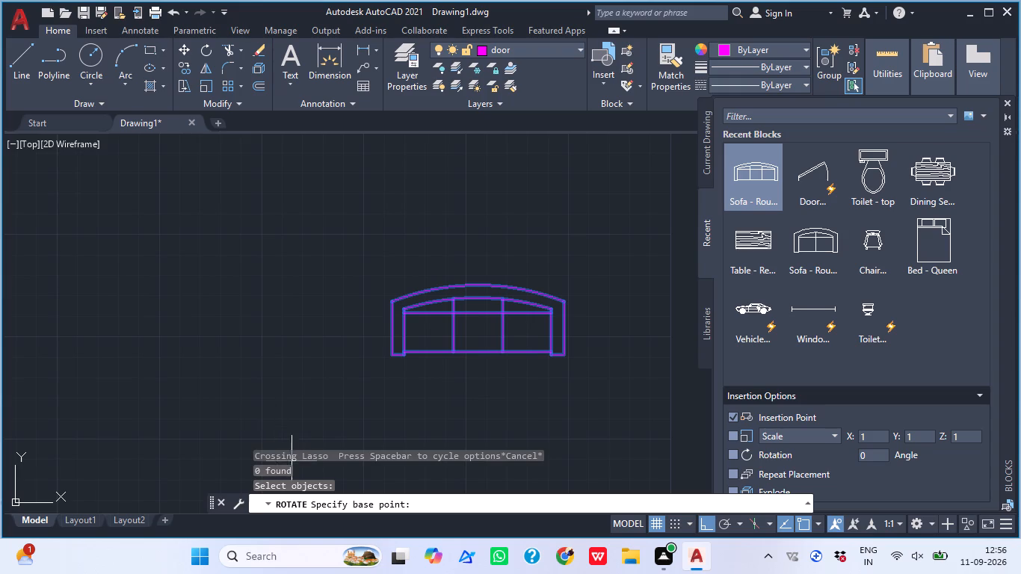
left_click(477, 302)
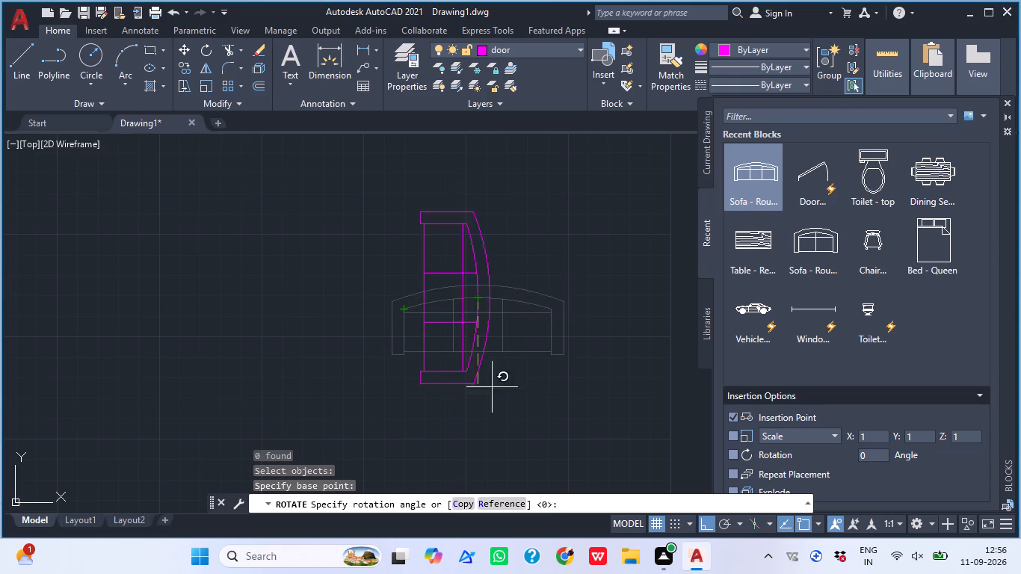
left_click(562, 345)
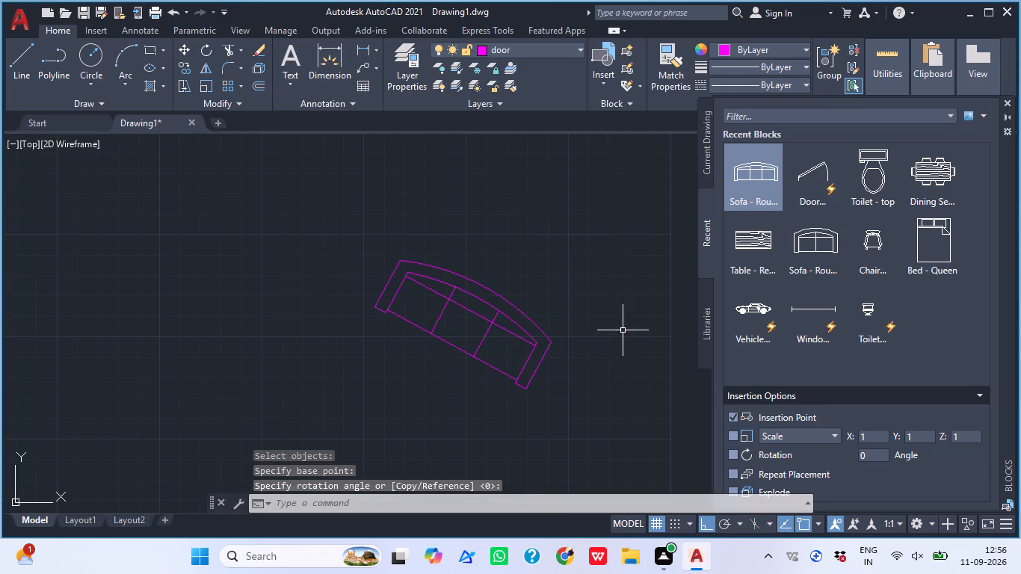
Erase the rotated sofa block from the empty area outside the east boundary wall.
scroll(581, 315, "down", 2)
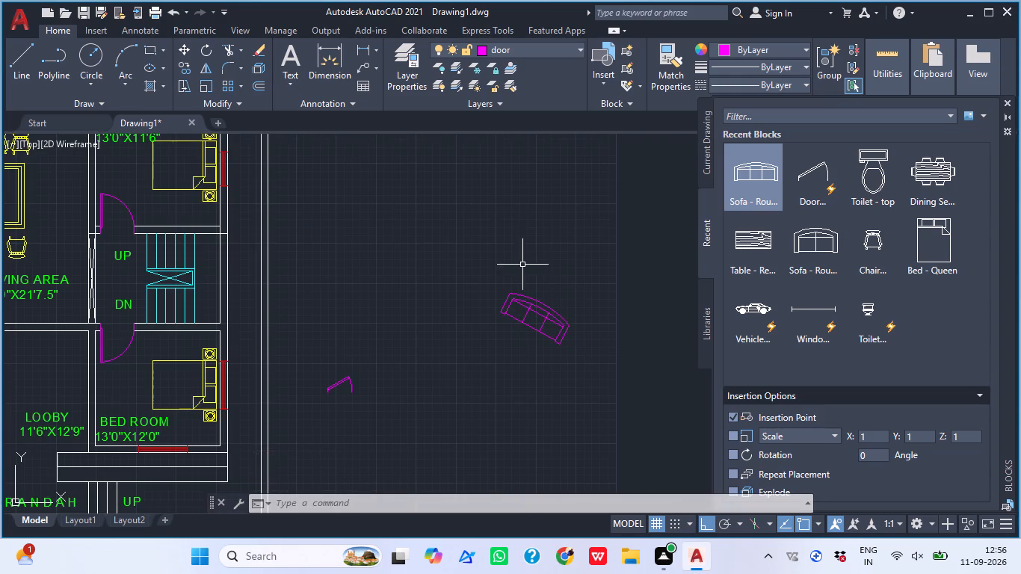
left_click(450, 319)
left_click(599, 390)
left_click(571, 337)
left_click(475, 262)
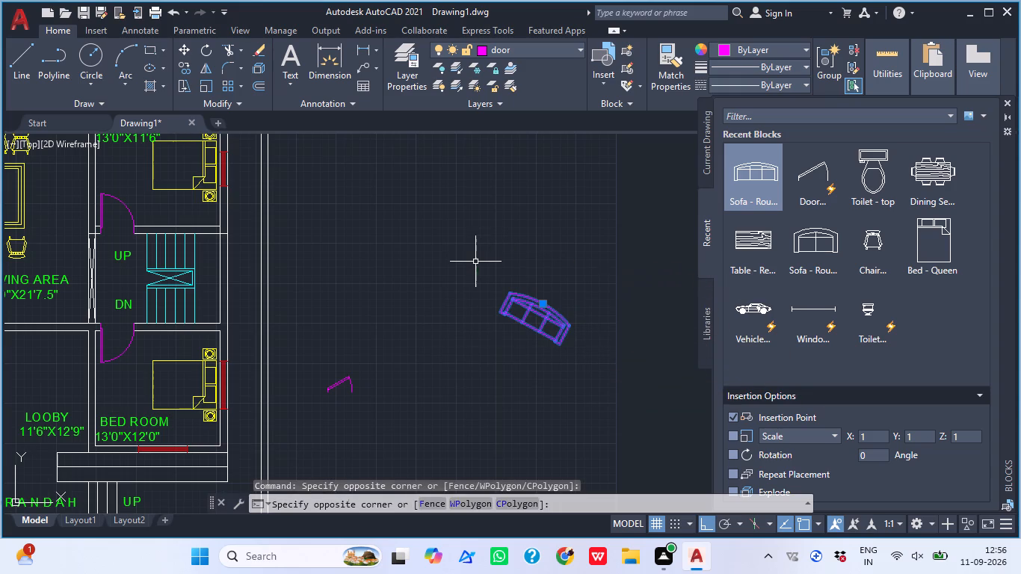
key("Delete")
Change the door block outside the east boundary wall to its fully open state, with the leaf perpendicular to the opening.
middle_click_drag(458, 343, 484, 202)
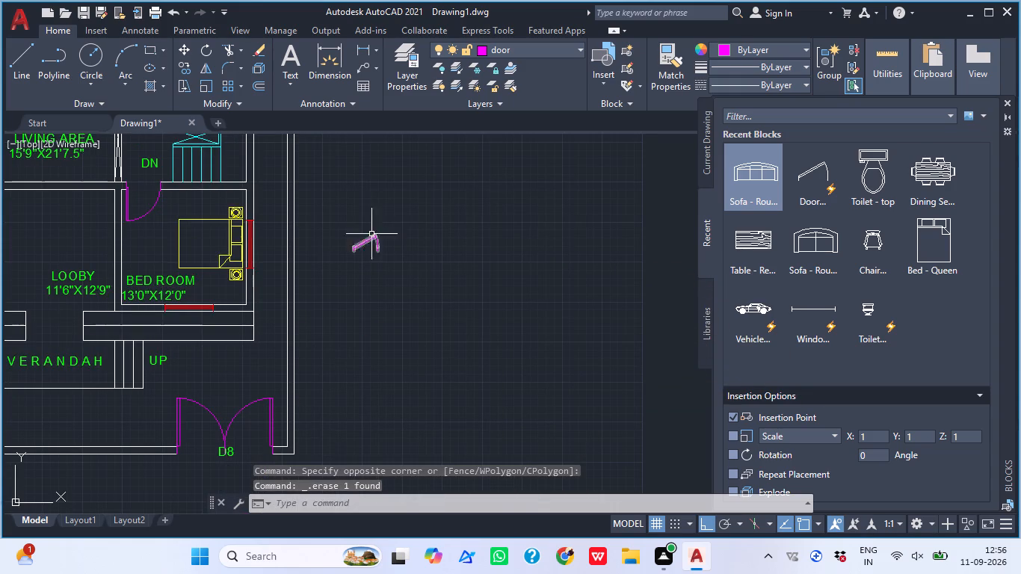
left_click(350, 213)
double_click(402, 272)
scroll(380, 254, "up", 1)
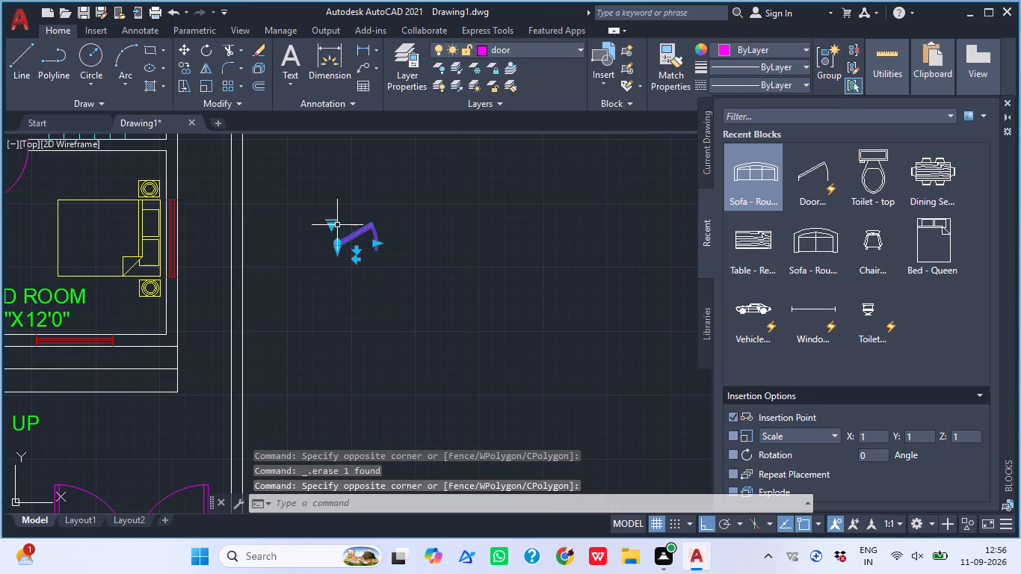
left_click(328, 223)
left_click(369, 283)
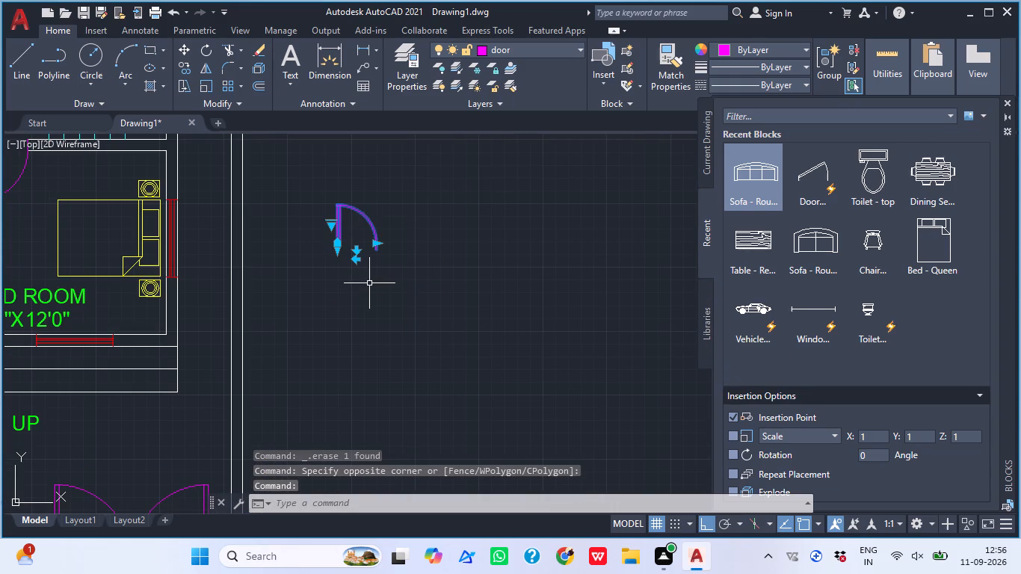
key("Escape")
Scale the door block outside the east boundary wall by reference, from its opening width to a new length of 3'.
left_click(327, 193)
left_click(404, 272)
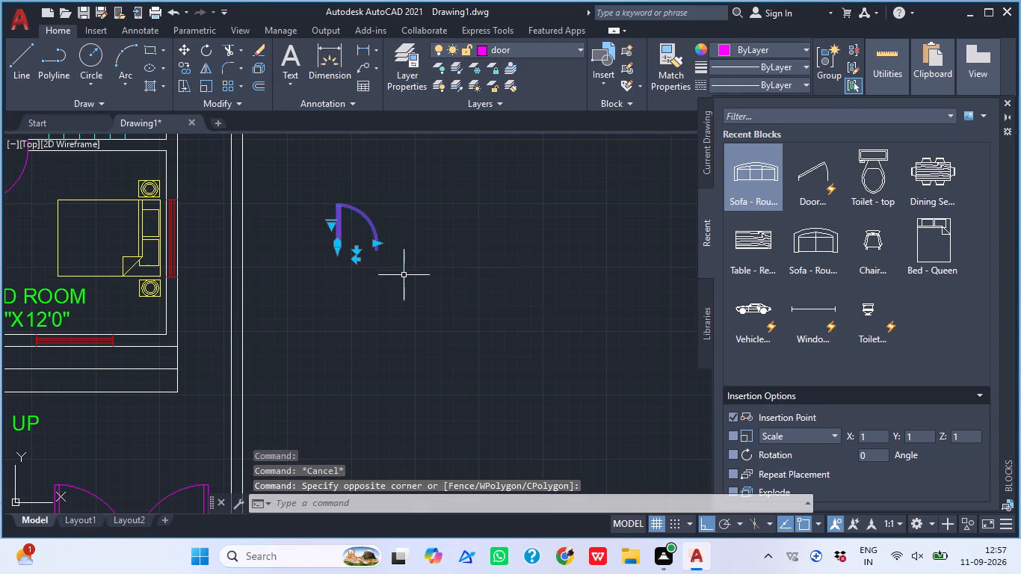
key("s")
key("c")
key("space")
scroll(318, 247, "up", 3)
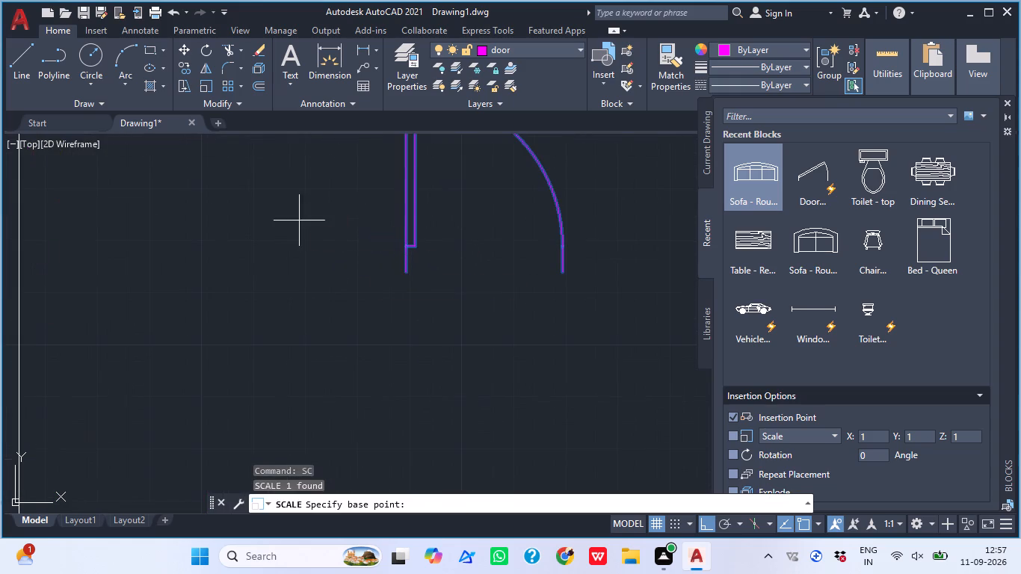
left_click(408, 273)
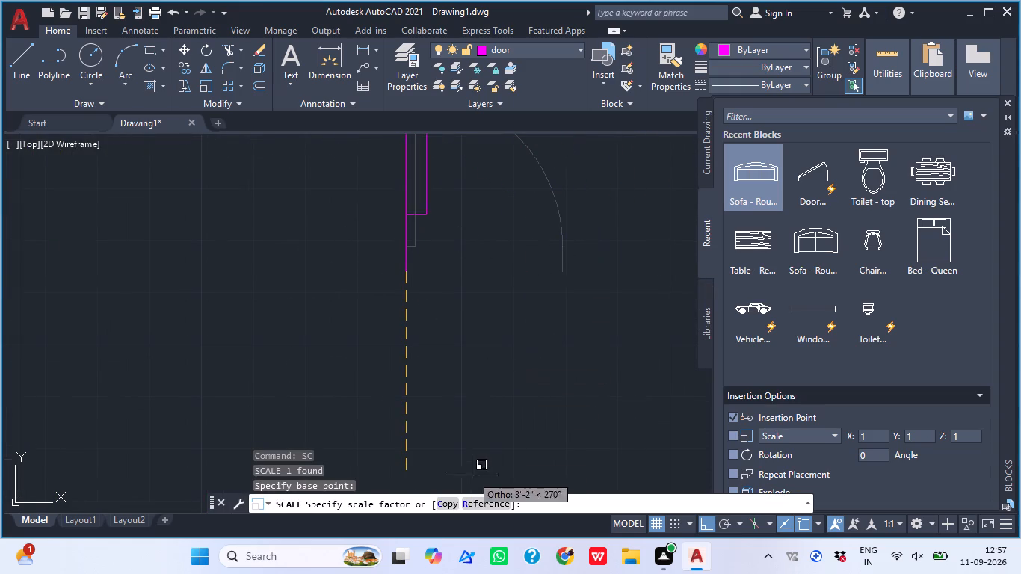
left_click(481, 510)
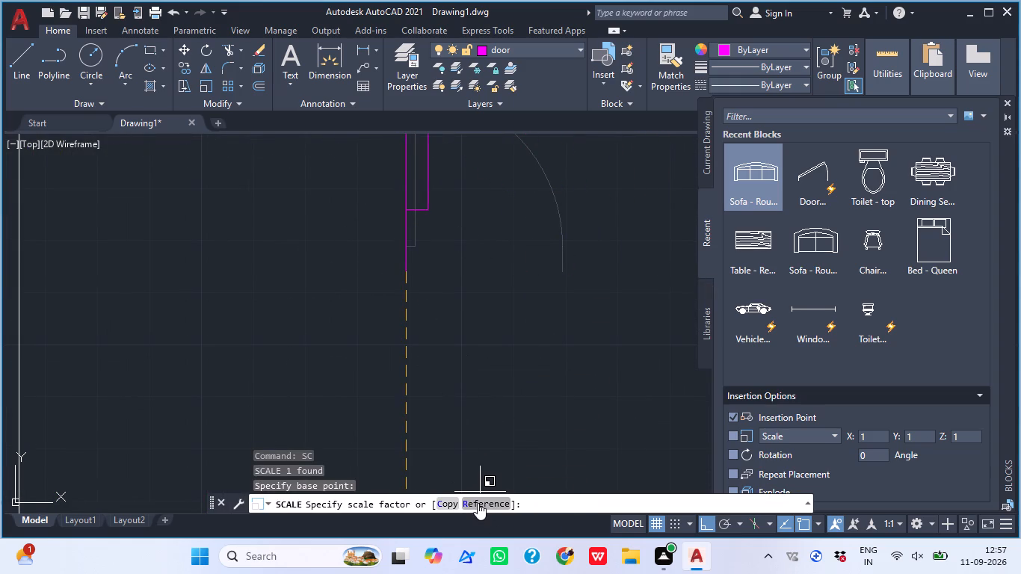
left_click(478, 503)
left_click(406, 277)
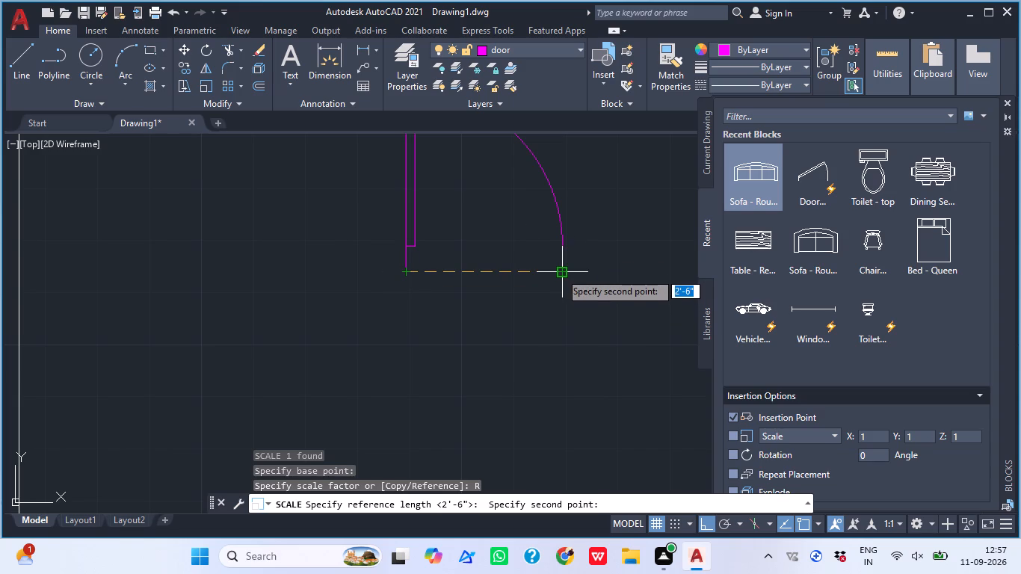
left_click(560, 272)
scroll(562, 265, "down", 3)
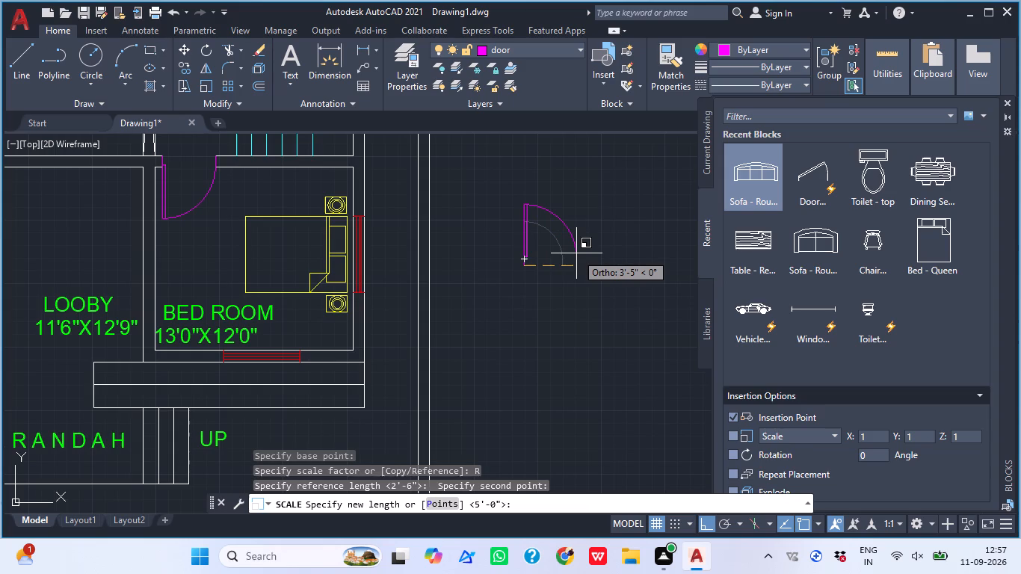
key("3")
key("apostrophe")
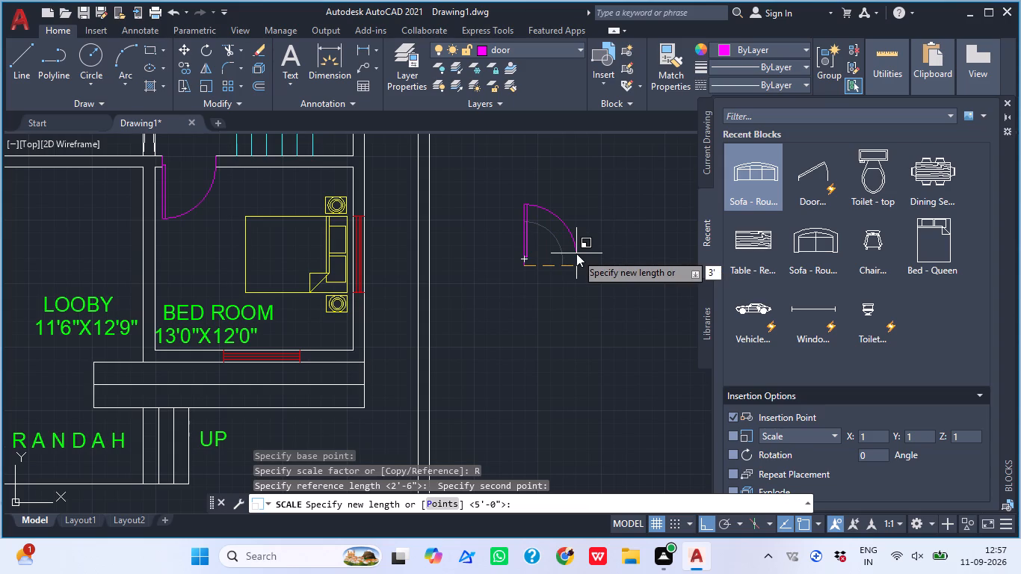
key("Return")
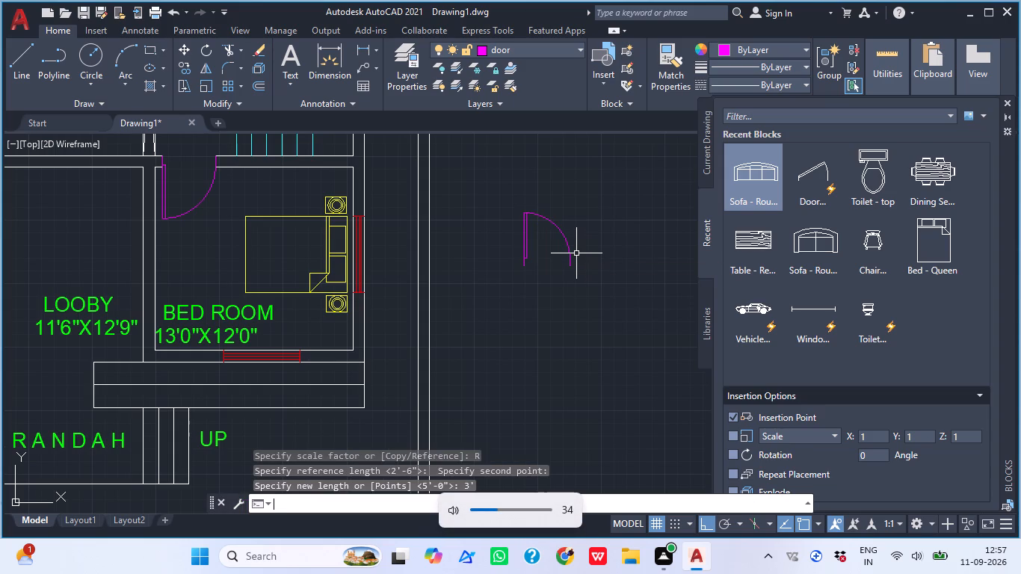
Move the door block from its hinge-side lower end to the outer corner of the D7 opening's west jamb, and close the block library.
left_click(504, 179)
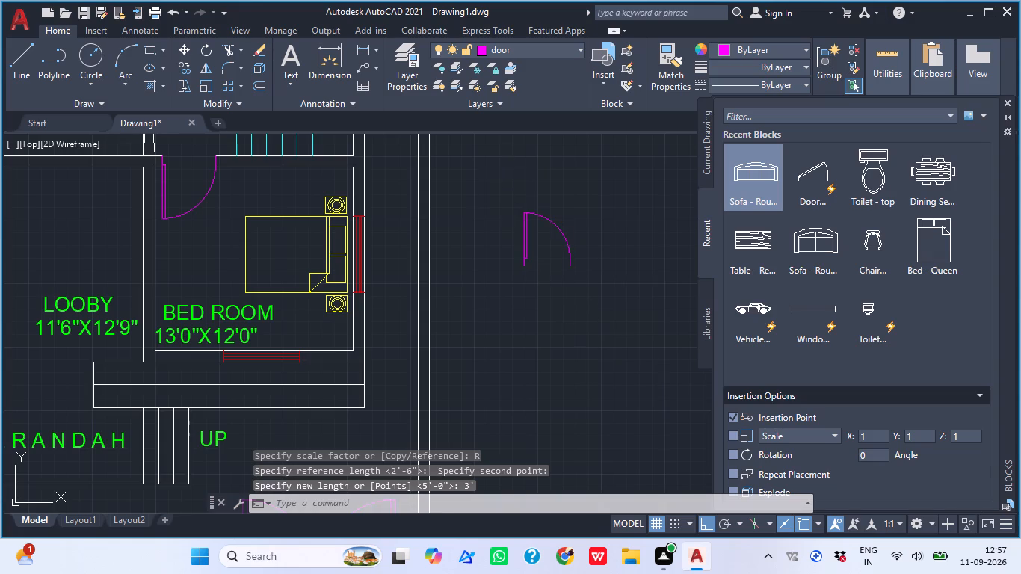
left_click(608, 330)
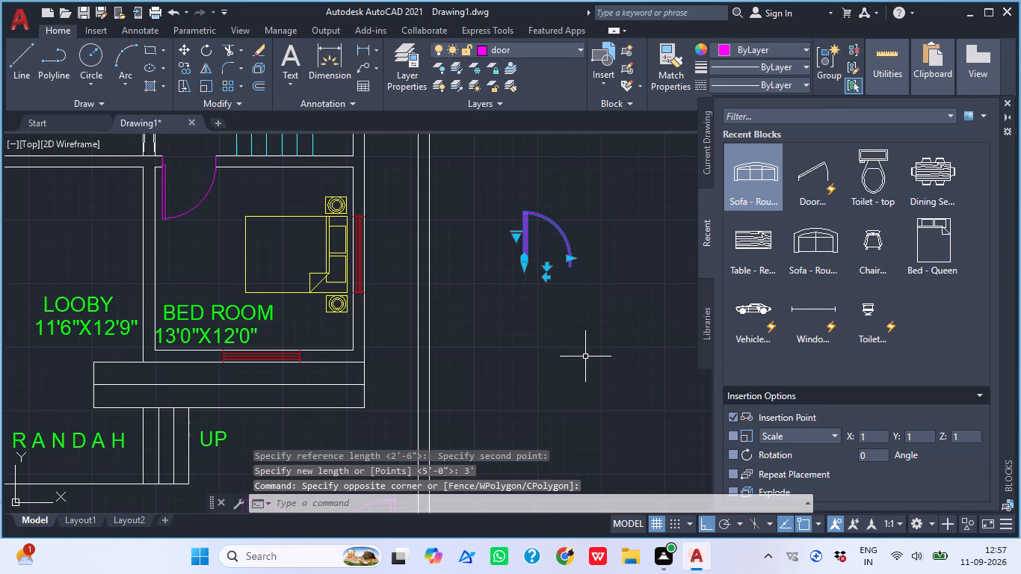
type("M")
key("space")
scroll(538, 277, "up", 2)
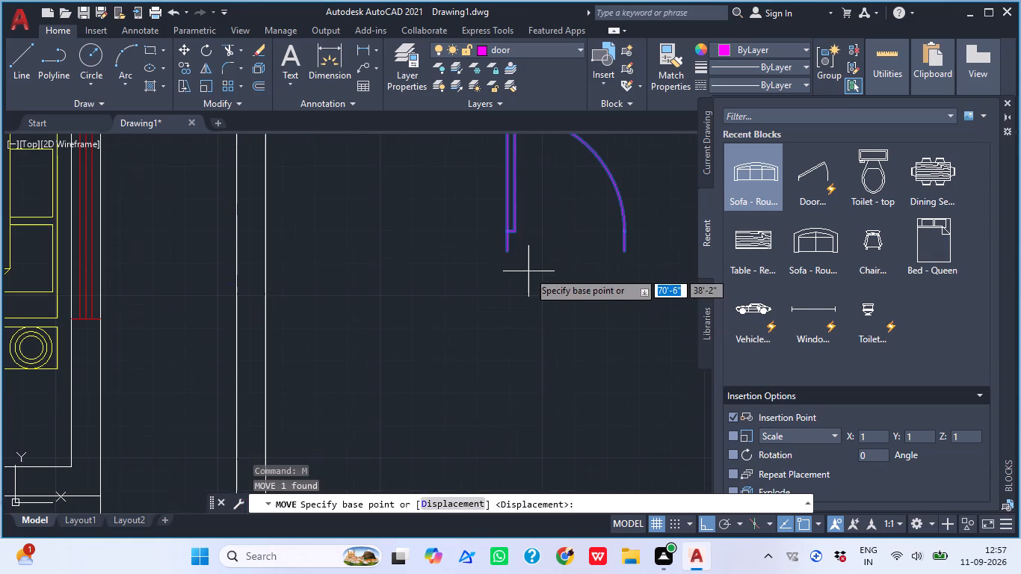
left_click(507, 250)
scroll(567, 219, "down", 4)
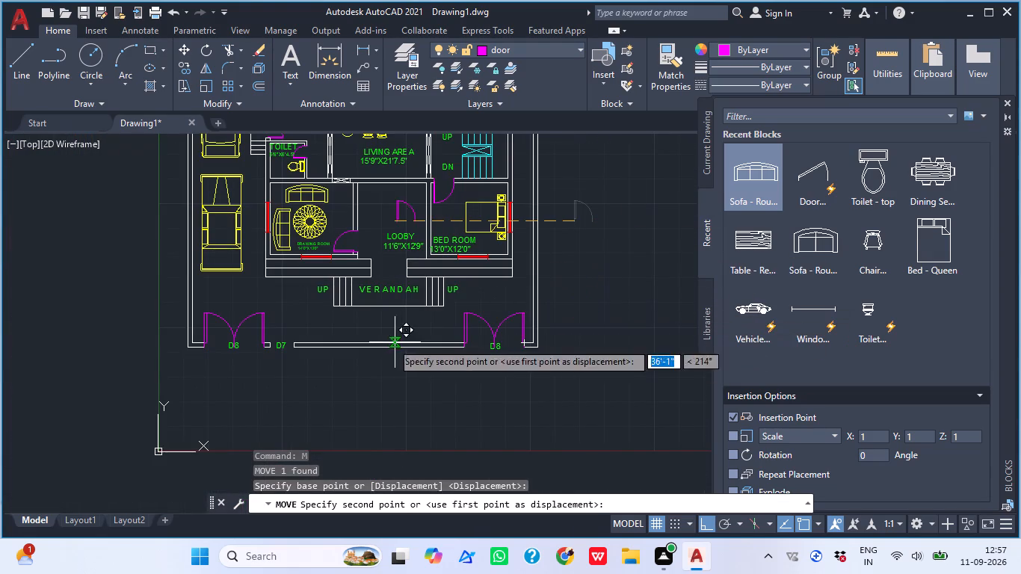
scroll(253, 349, "up", 3)
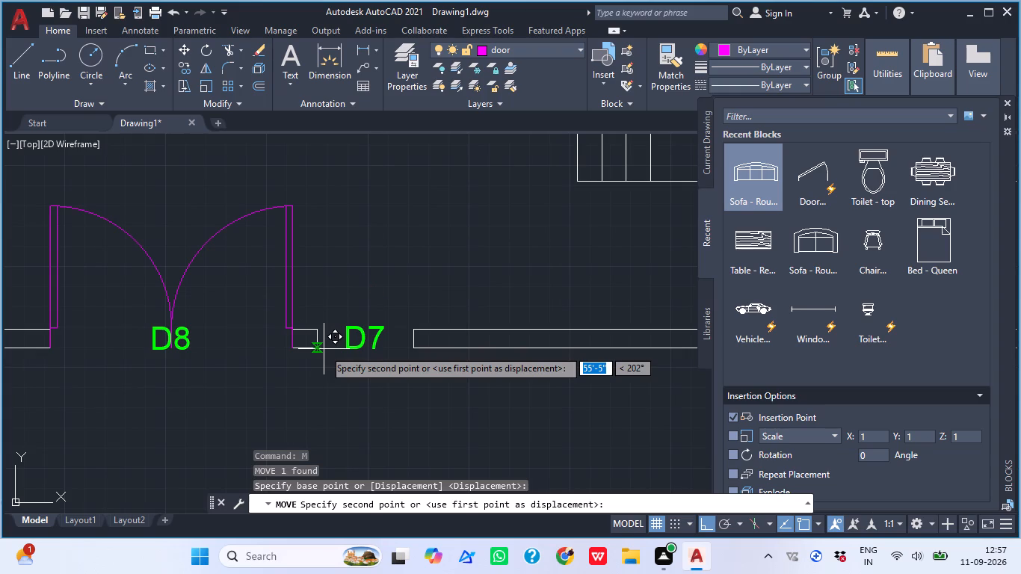
left_click(316, 349)
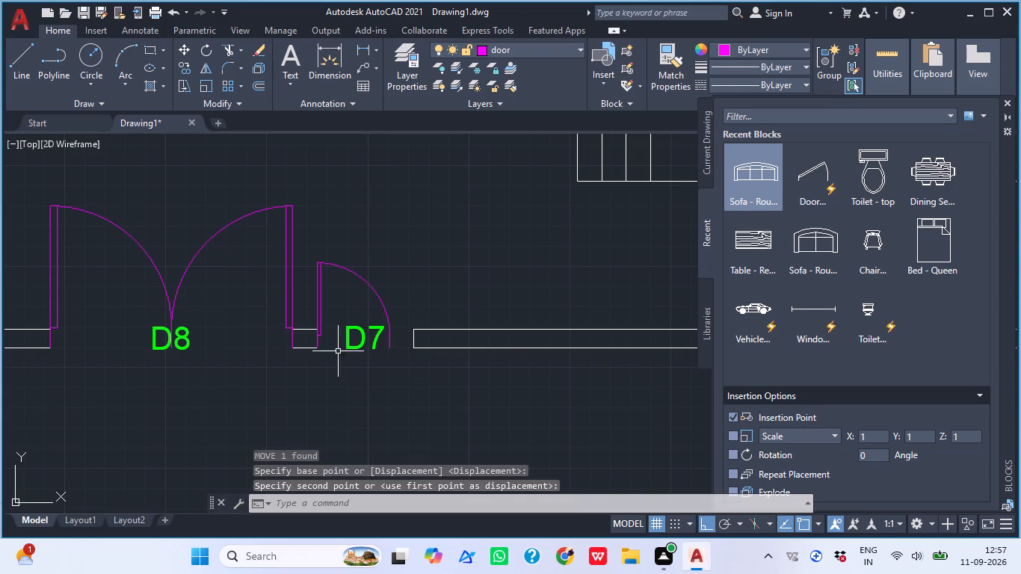
key("Escape")
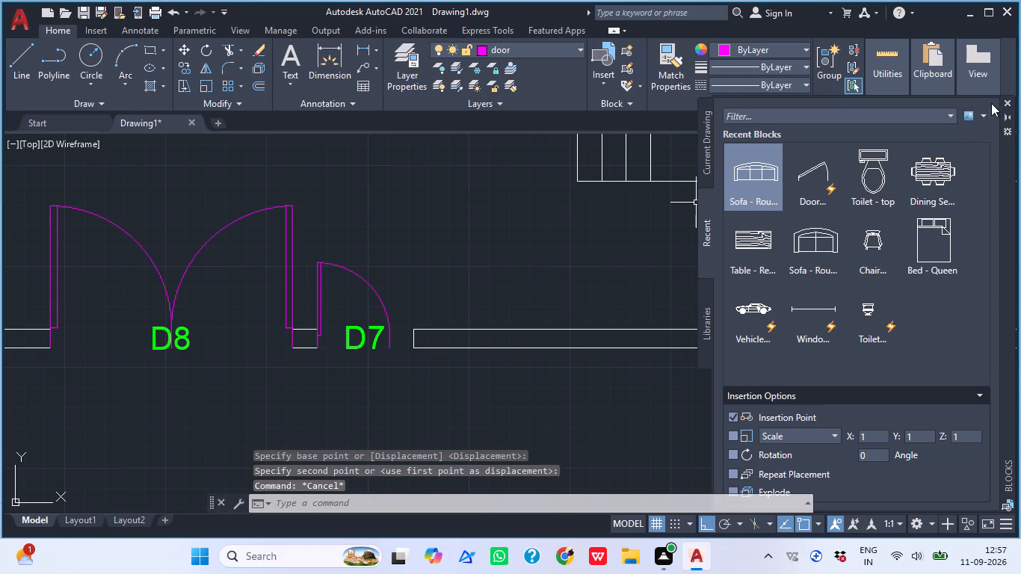
left_click(1005, 99)
Scale the D7 door block by reference from its hinge corner so its width reaches the opening's east jamb.
scroll(340, 387, "up", 2)
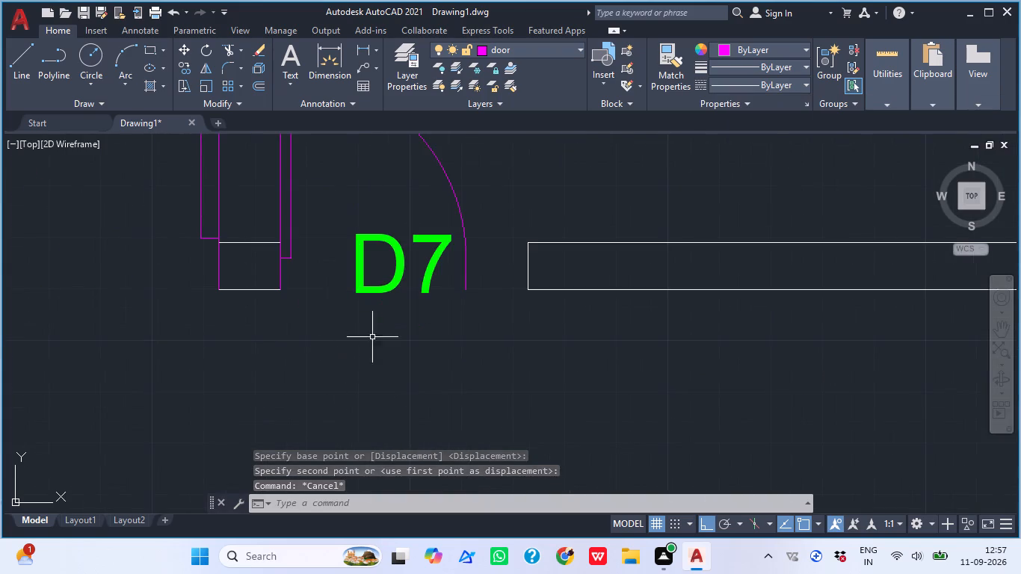
middle_click_drag(376, 334, 296, 423)
left_click(214, 282)
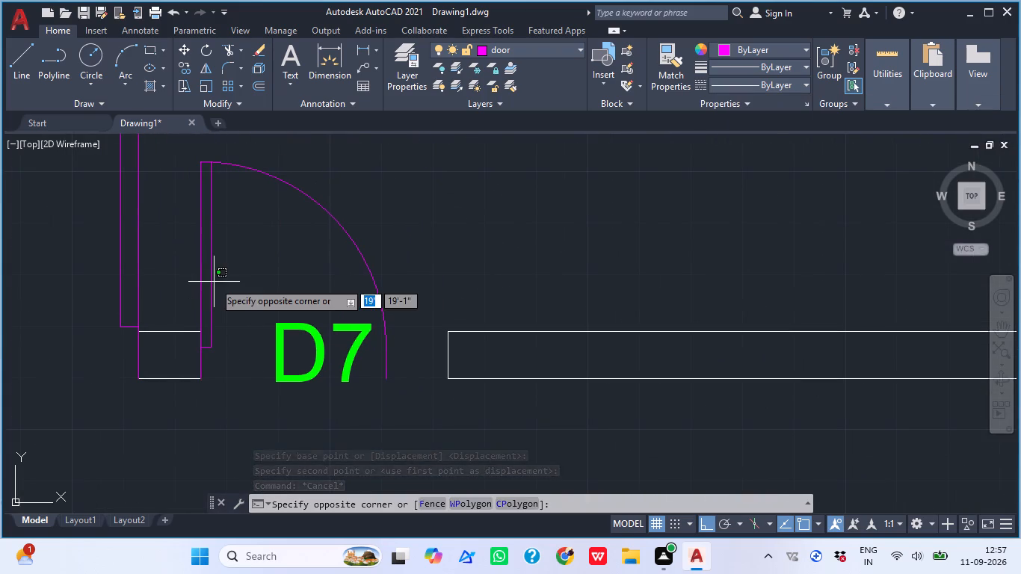
left_click(206, 277)
key("s")
key("c")
key("space")
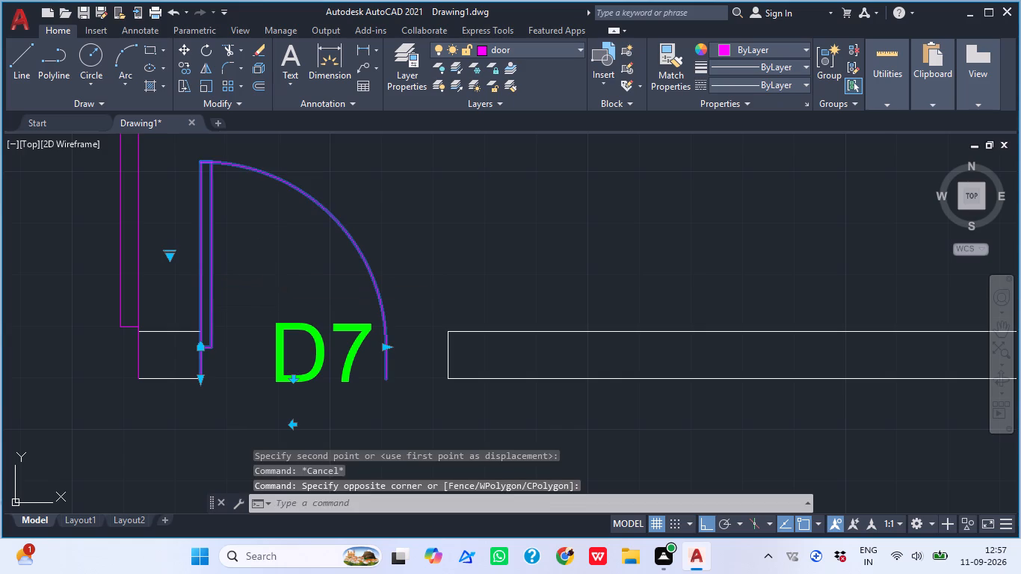
left_click(203, 383)
left_click(482, 512)
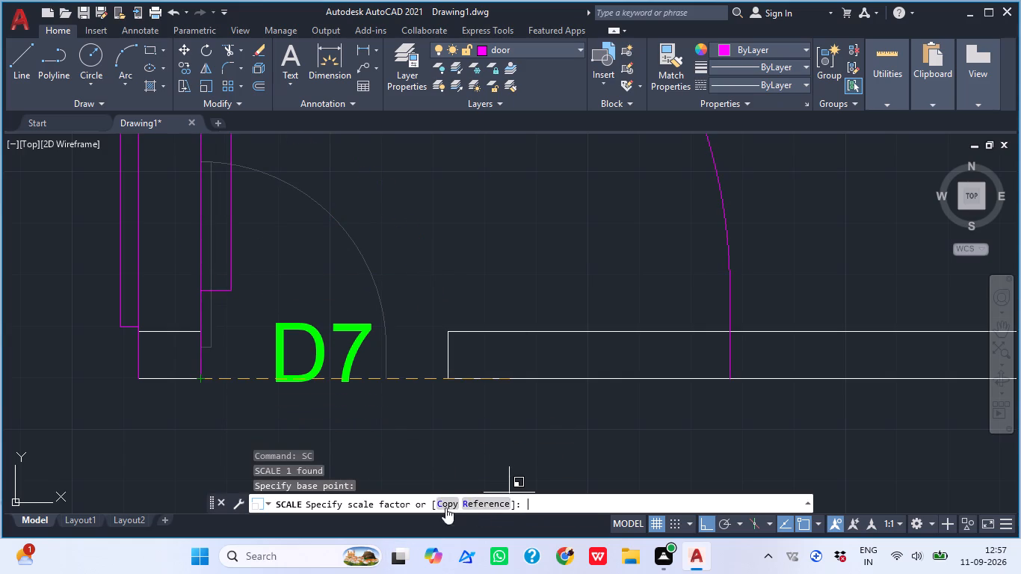
left_click(483, 504)
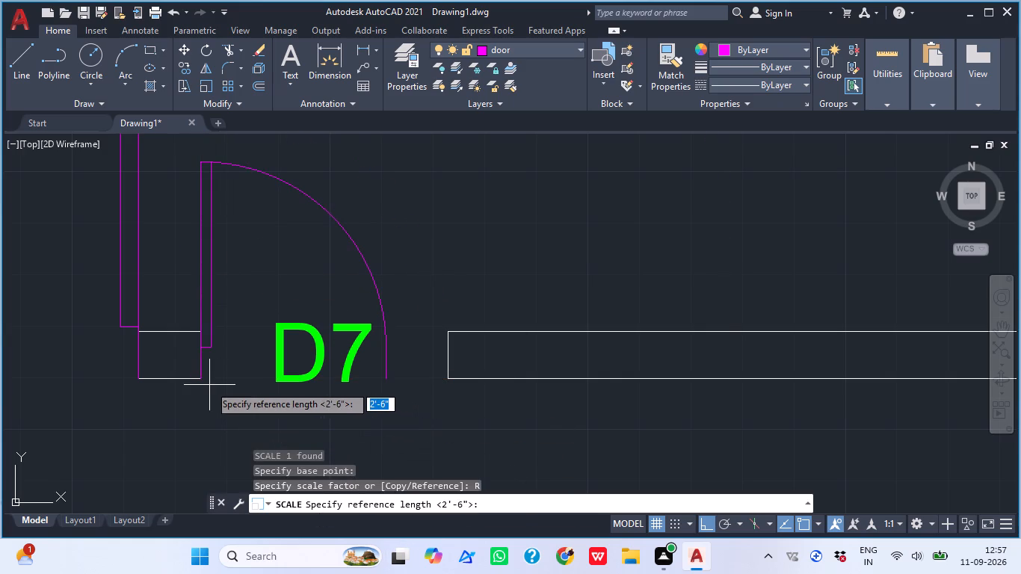
left_click(202, 383)
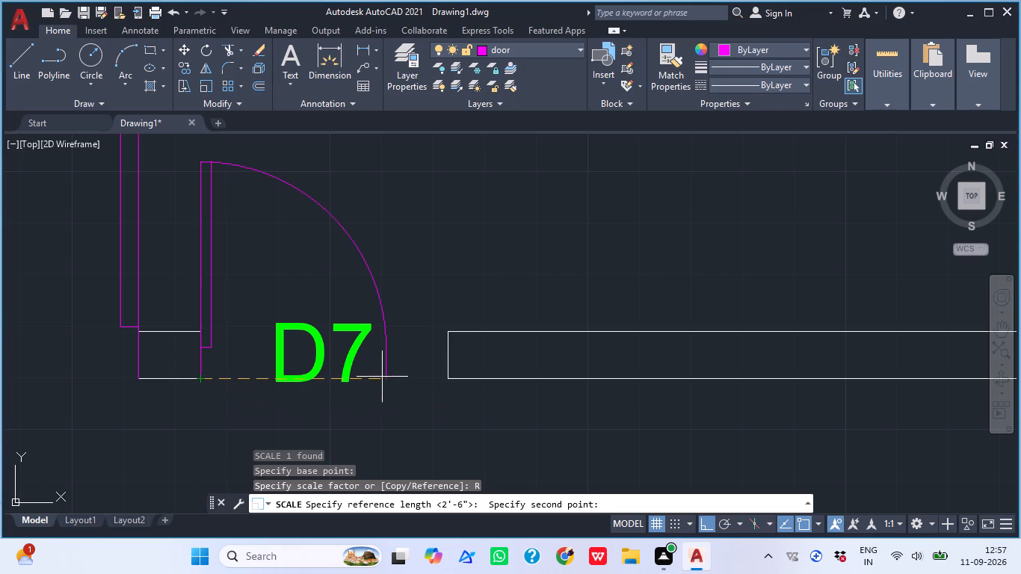
left_click(385, 375)
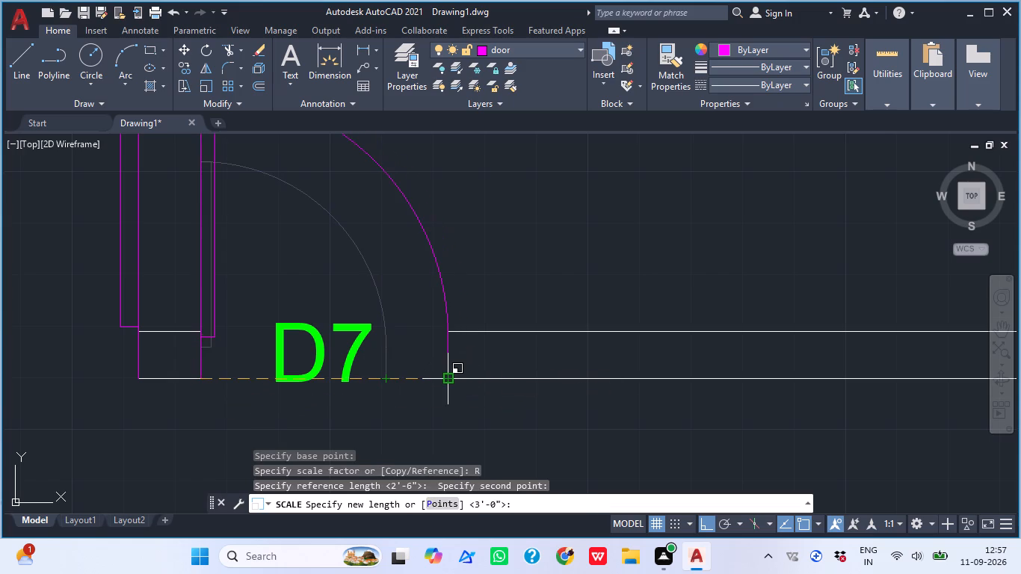
left_click(449, 374)
scroll(498, 341, "down", 1)
key("Escape")
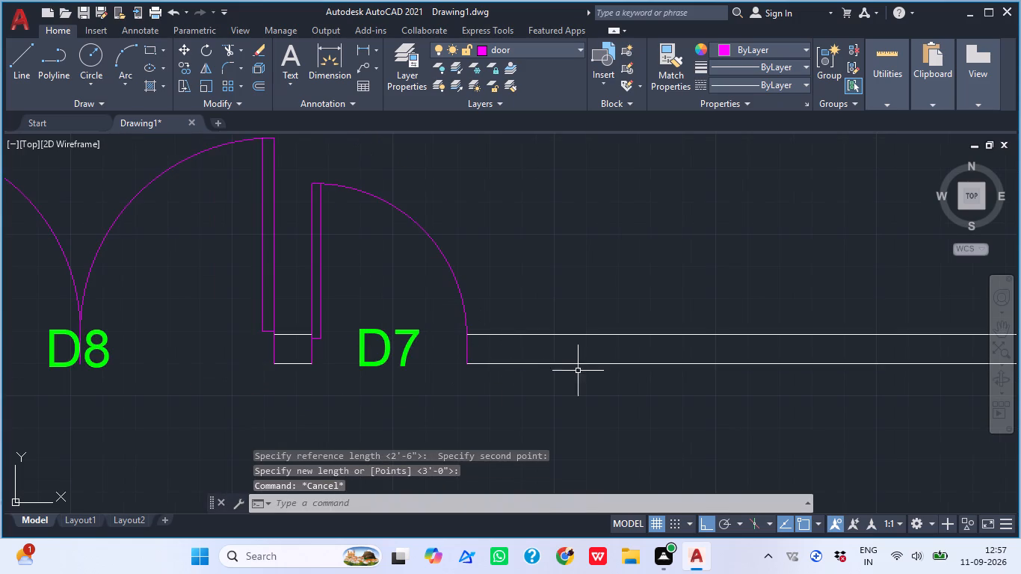
Review the whole floor plan, then examine the wall junctions around the staircase and the 13'0"X11'6" bedroom.
scroll(559, 374, "down", 1)
middle_click_drag(547, 383, 385, 464)
scroll(428, 433, "down", 2)
middle_click_drag(434, 425, 430, 386)
scroll(429, 378, "down", 1)
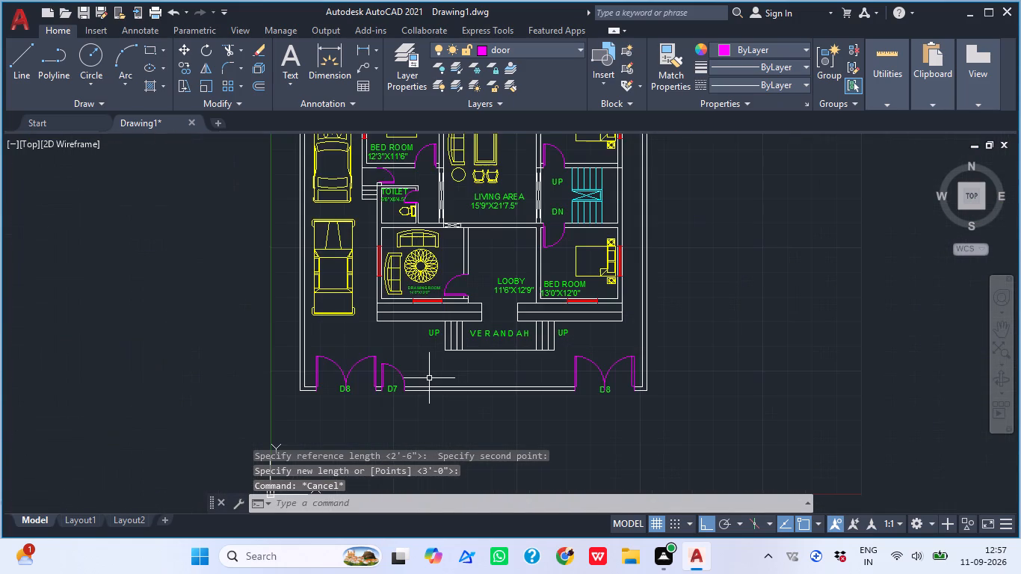
middle_click_drag(521, 318, 508, 358)
scroll(505, 339, "down", 2)
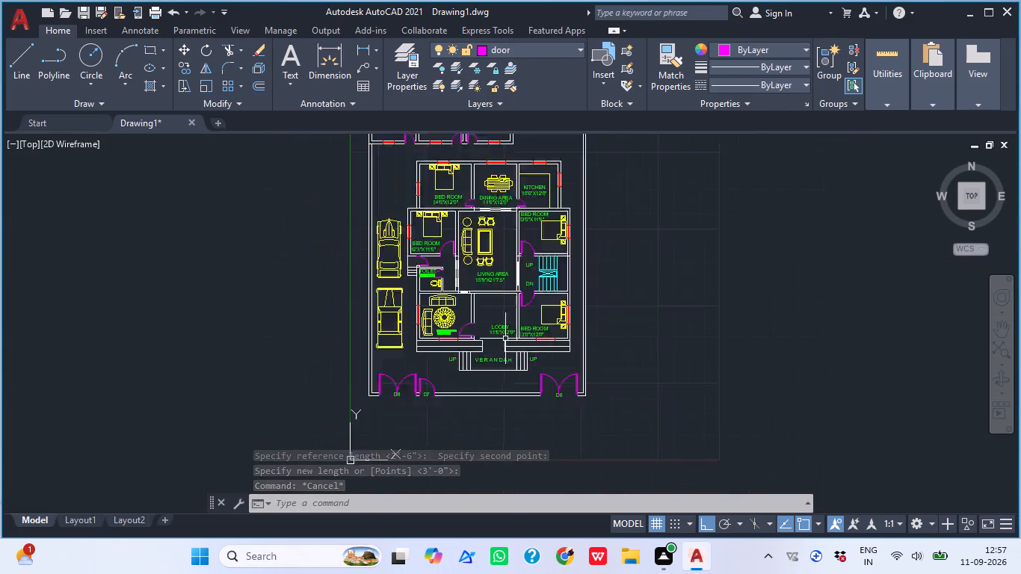
scroll(505, 339, "down", 1)
middle_click_drag(510, 343, 522, 448)
scroll(476, 389, "up", 1)
middle_click_drag(553, 362, 478, 271)
scroll(432, 274, "up", 1)
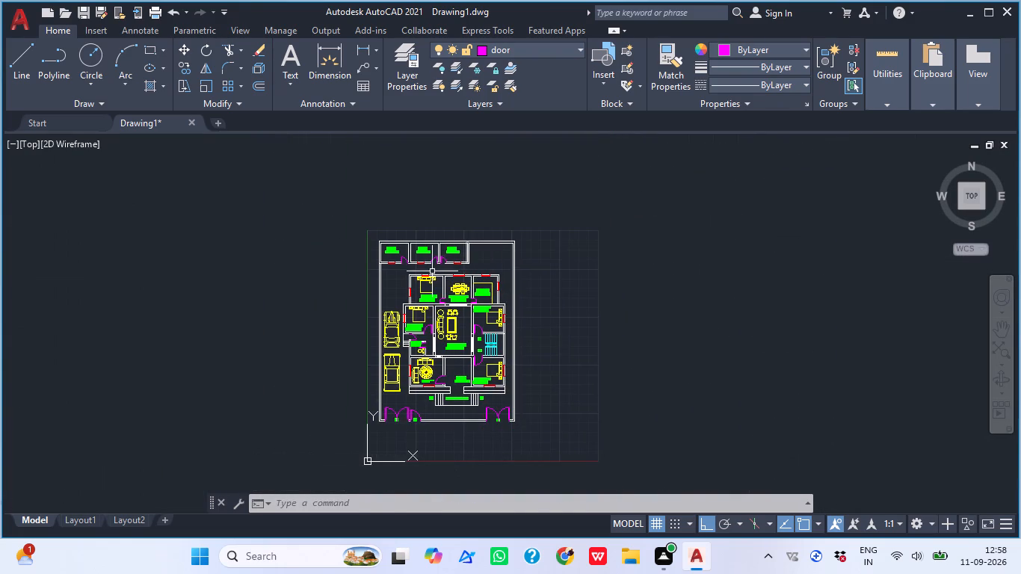
middle_click_drag(445, 272, 463, 231)
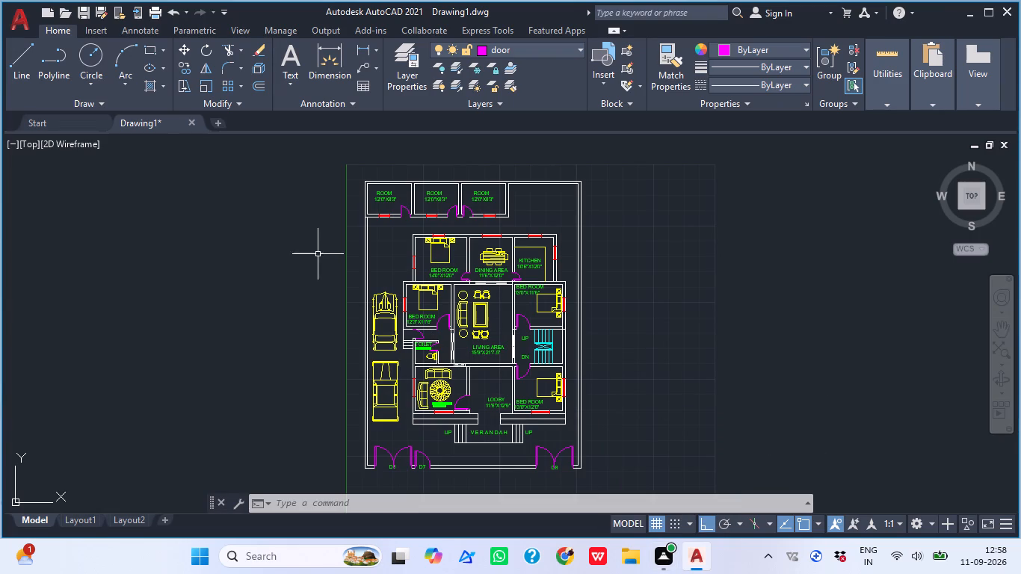
middle_click_drag(555, 239, 544, 226)
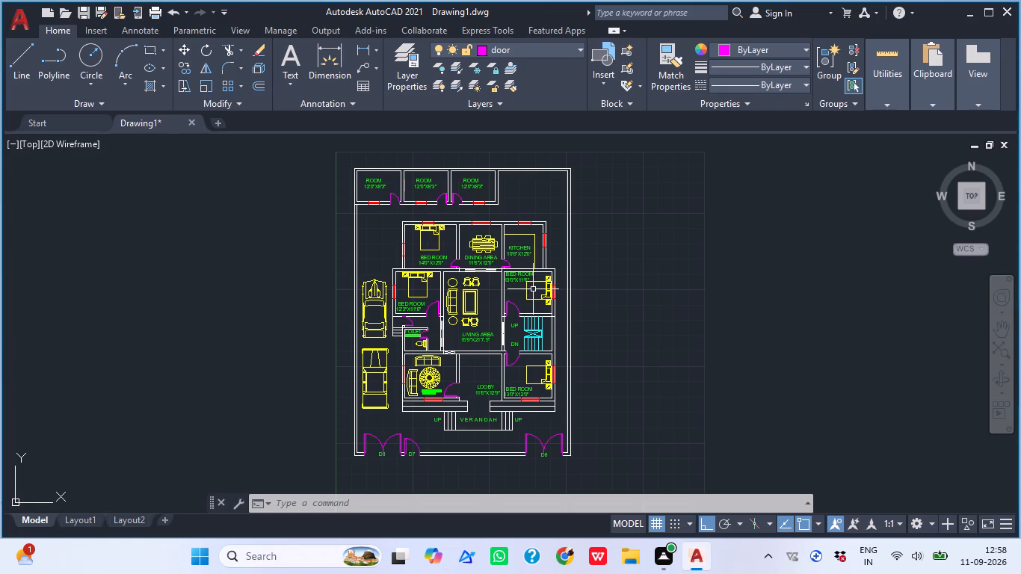
middle_click_drag(496, 294, 483, 229)
scroll(441, 241, "up", 1)
middle_click_drag(523, 280, 483, 320)
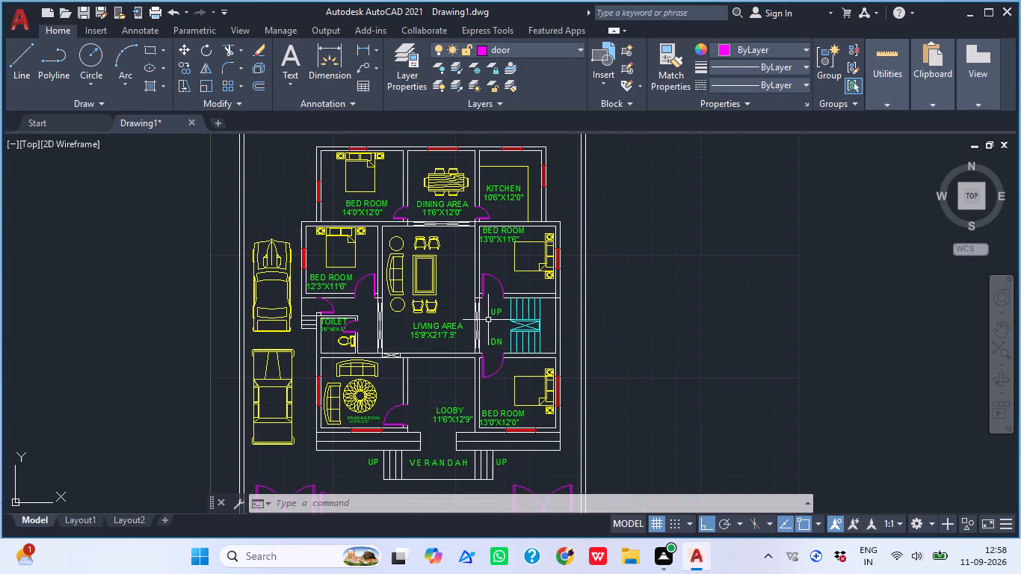
scroll(531, 297, "up", 2)
middle_click_drag(563, 327, 532, 321)
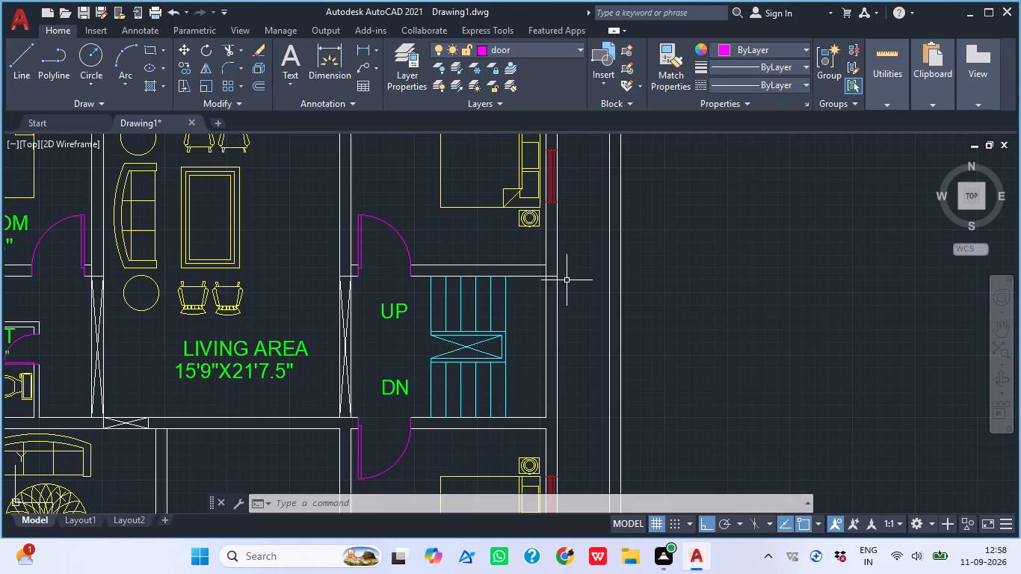
scroll(567, 280, "up", 1)
middle_click(536, 287)
scroll(536, 287, "up", 1)
scroll(536, 287, "down", 2)
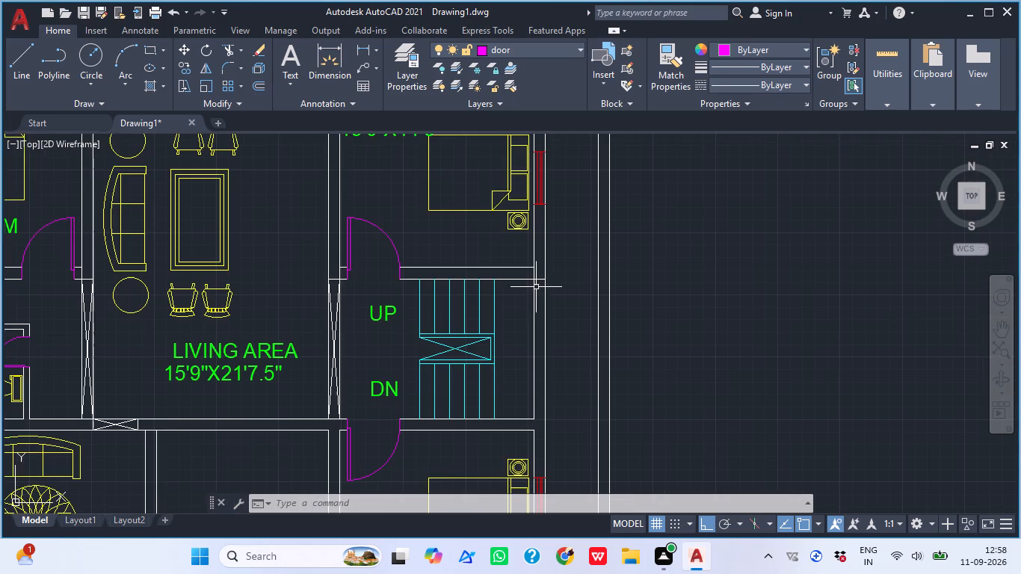
Trim the leftover line closing the kitchen's east wall where it meets the north wall of the 13'0"X11'6" bedroom.
scroll(536, 287, "down", 1)
middle_click_drag(536, 288, 524, 347)
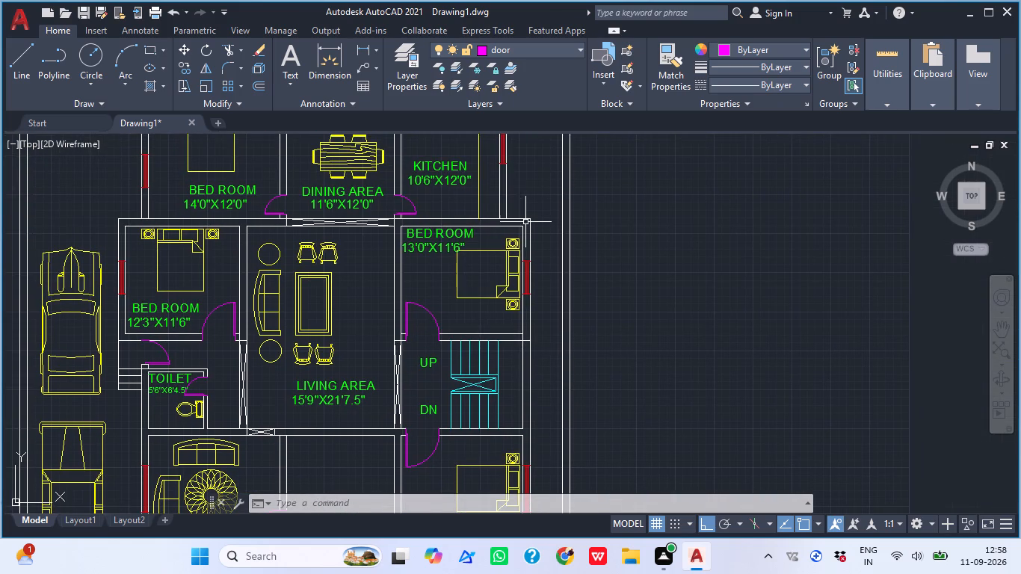
key("t")
key("r")
key("space")
scroll(522, 220, "up", 3)
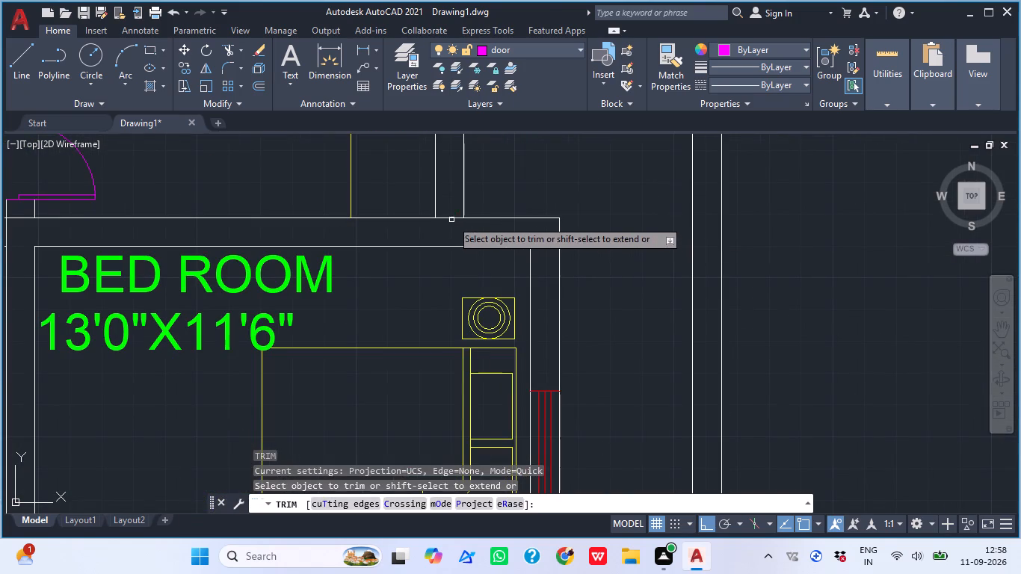
left_click(451, 220)
Trim the two leftover line segments where the staircase's north wall joins the east outer wall.
scroll(449, 212, "down", 1)
middle_click_drag(501, 307, 475, 212)
scroll(467, 202, "down", 2)
scroll(466, 263, "up", 3)
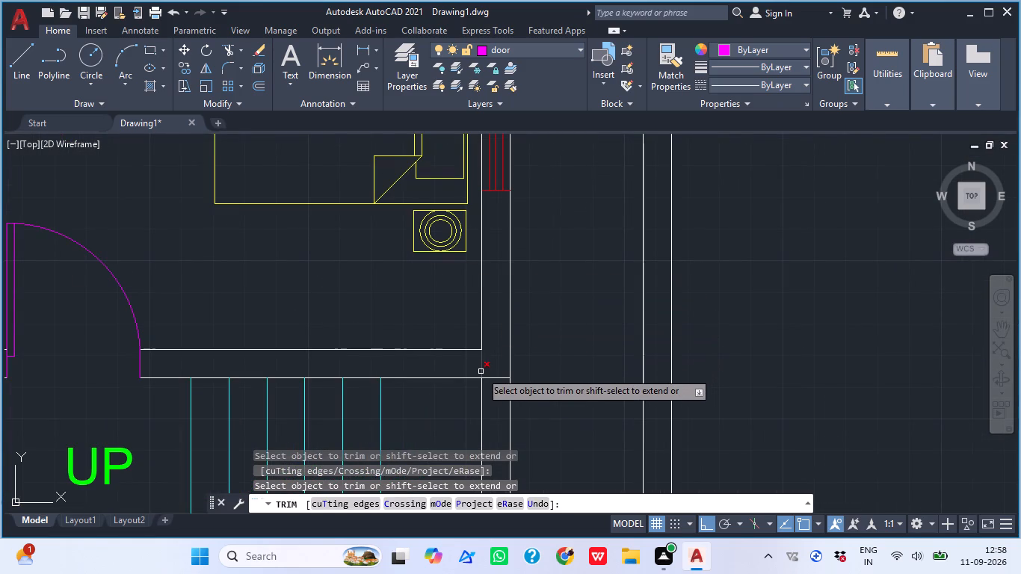
left_click(481, 371)
left_click(499, 380)
Examine the wall junctions across the whole floor plan for remaining leftover lines, and end the trimming.
scroll(465, 217, "down", 4)
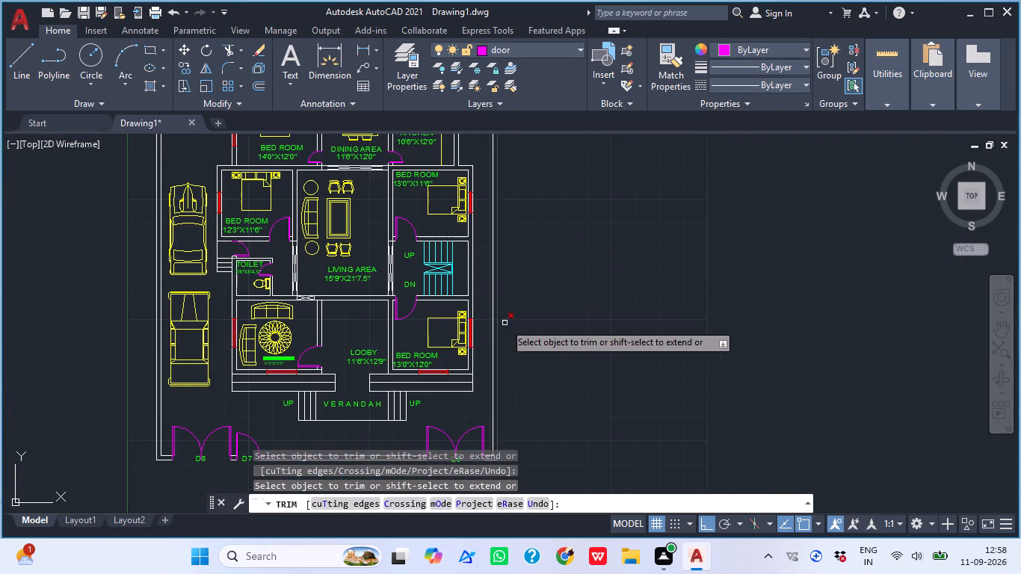
scroll(406, 284, "up", 2)
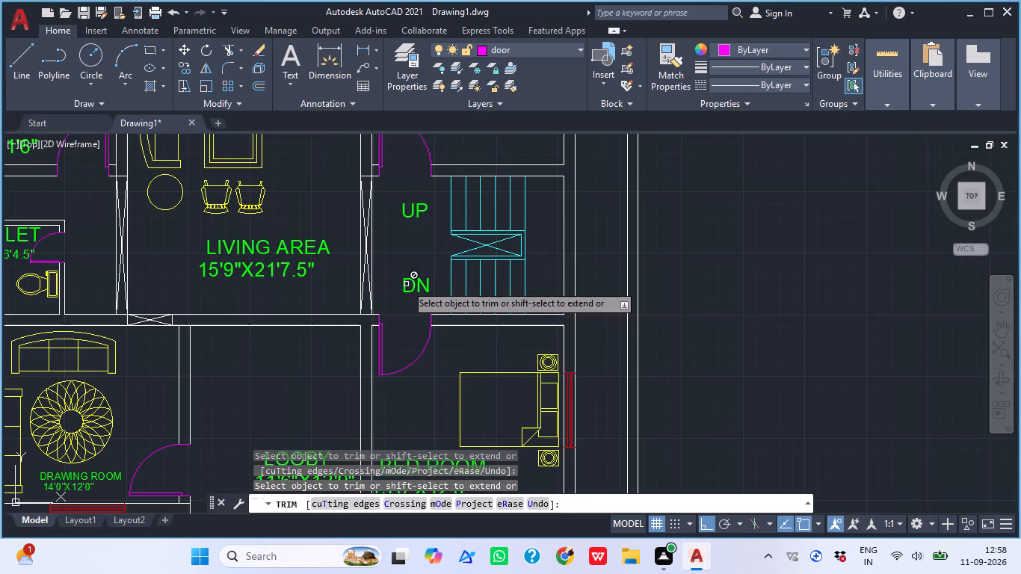
scroll(427, 313, "down", 1)
middle_click_drag(430, 318, 441, 377)
middle_click_drag(374, 259, 394, 395)
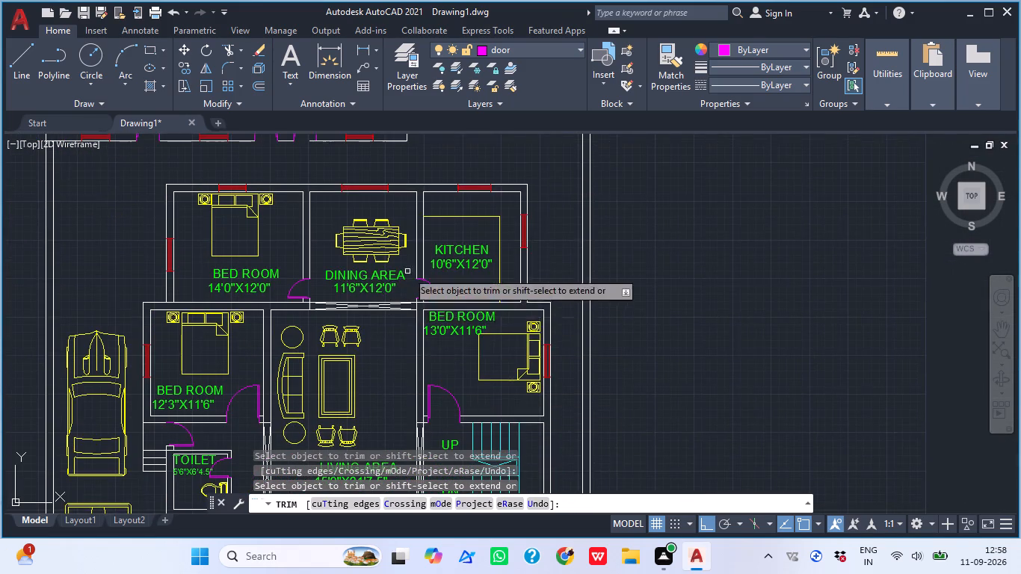
middle_click_drag(328, 306, 384, 306)
middle_click_drag(223, 331, 271, 314)
scroll(265, 331, "down", 1)
middle_click_drag(265, 376, 256, 418)
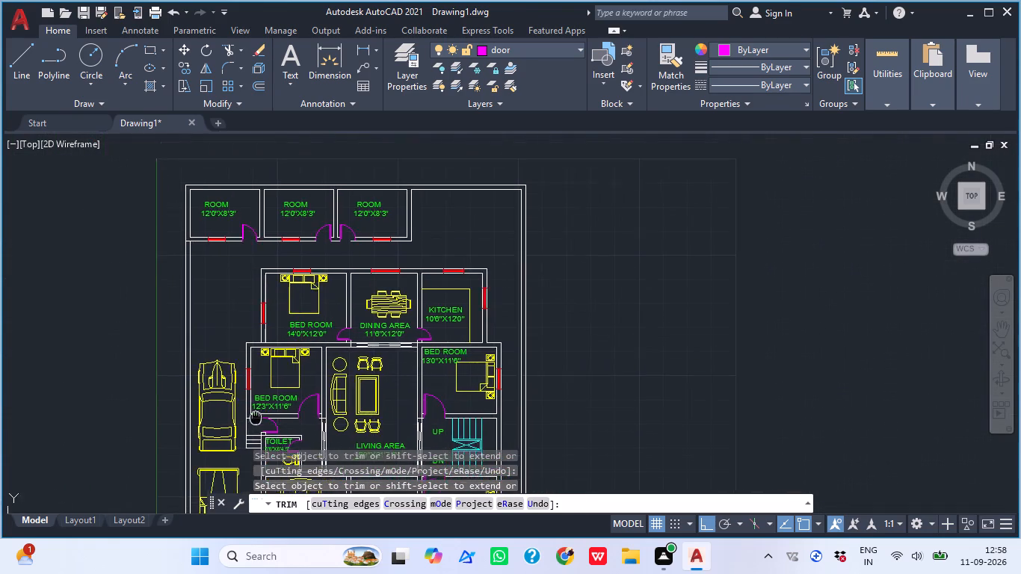
middle_click_drag(256, 418, 256, 423)
scroll(270, 262, "up", 1)
middle_click_drag(321, 260, 345, 170)
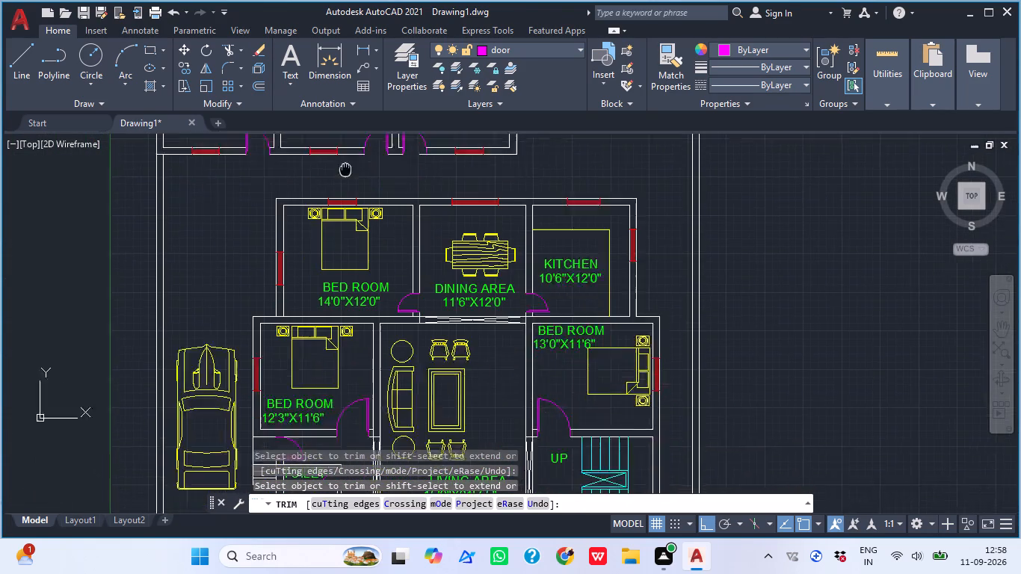
middle_click_drag(345, 170, 347, 131)
middle_click_drag(346, 371, 323, 245)
scroll(323, 258, "up", 1)
middle_click_drag(250, 290, 271, 280)
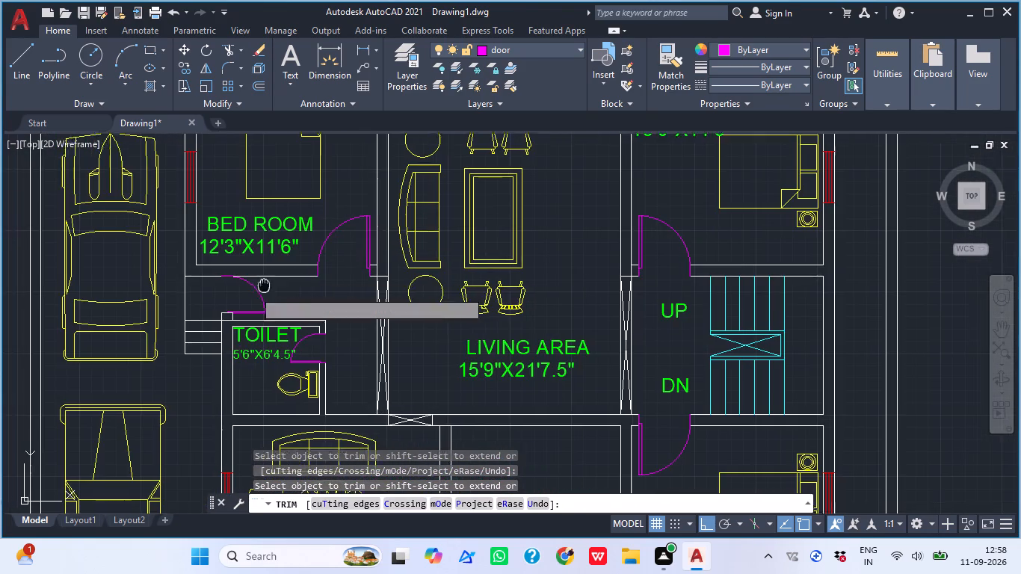
middle_click_drag(271, 280, 351, 226)
middle_click_drag(317, 244, 249, 193)
middle_click_drag(413, 310, 307, 255)
middle_click_drag(428, 264, 377, 197)
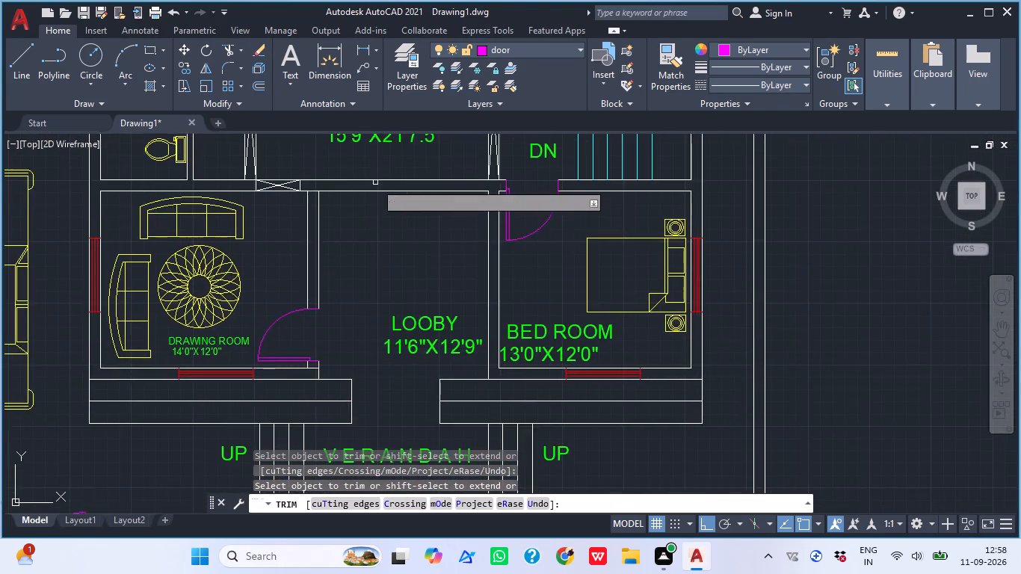
scroll(391, 199, "down", 2)
middle_click_drag(404, 268, 323, 255)
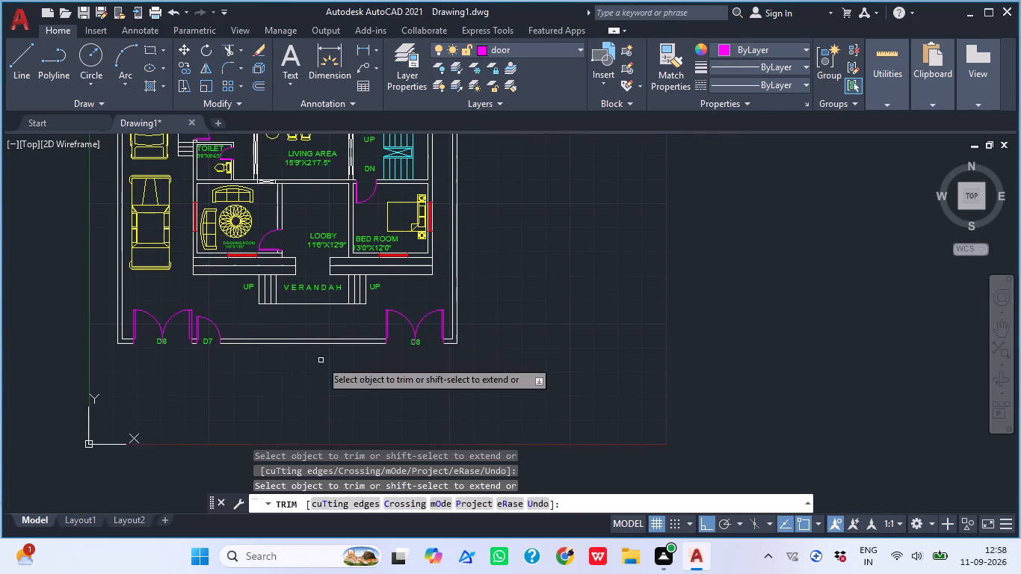
scroll(380, 260, "down", 1)
middle_click_drag(409, 292, 436, 366)
key("Escape")
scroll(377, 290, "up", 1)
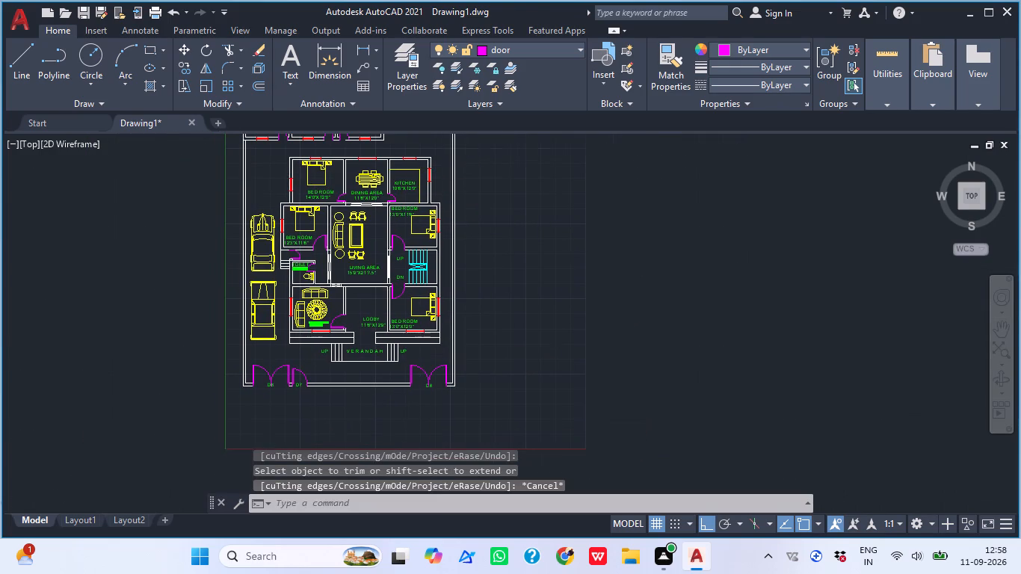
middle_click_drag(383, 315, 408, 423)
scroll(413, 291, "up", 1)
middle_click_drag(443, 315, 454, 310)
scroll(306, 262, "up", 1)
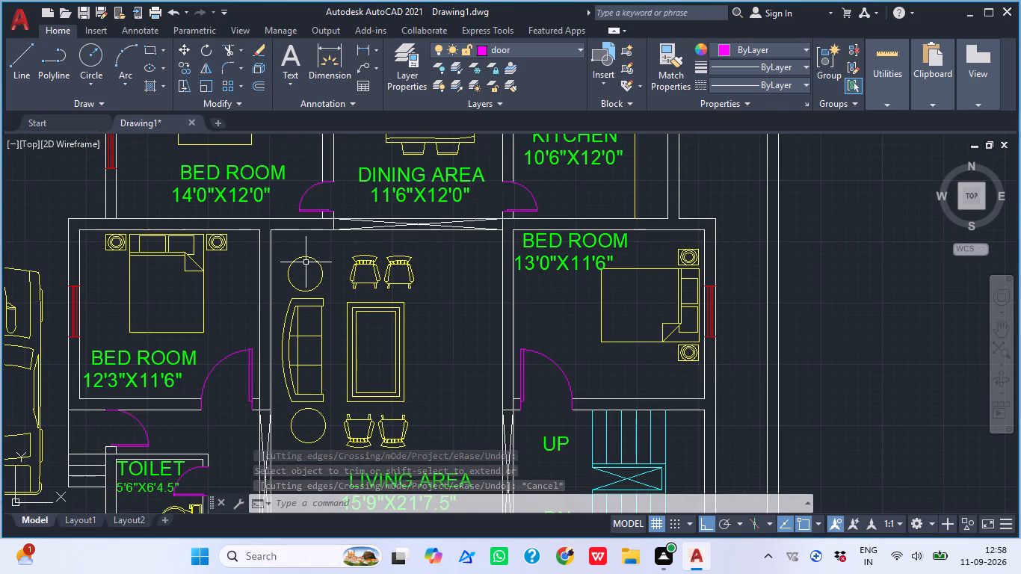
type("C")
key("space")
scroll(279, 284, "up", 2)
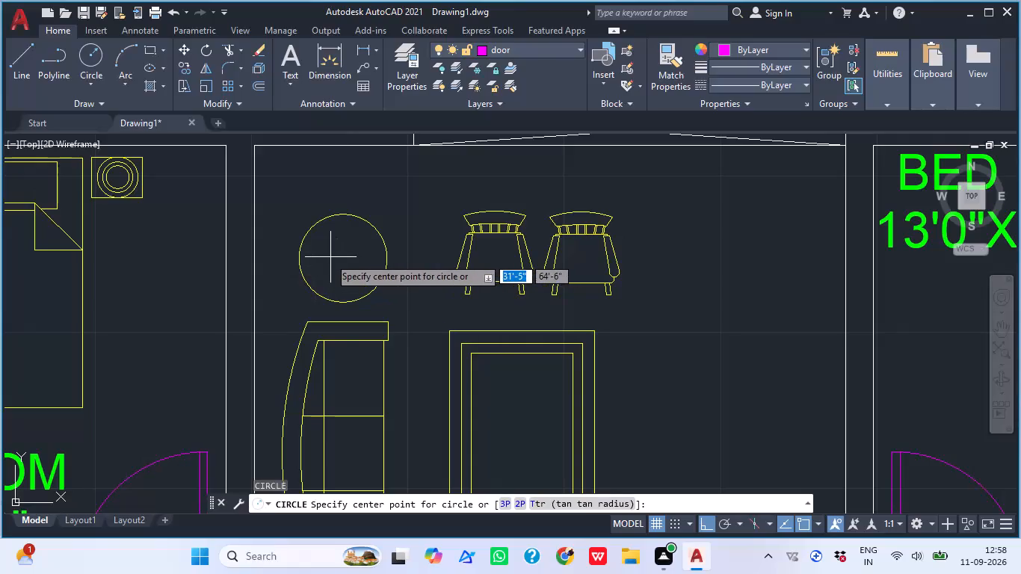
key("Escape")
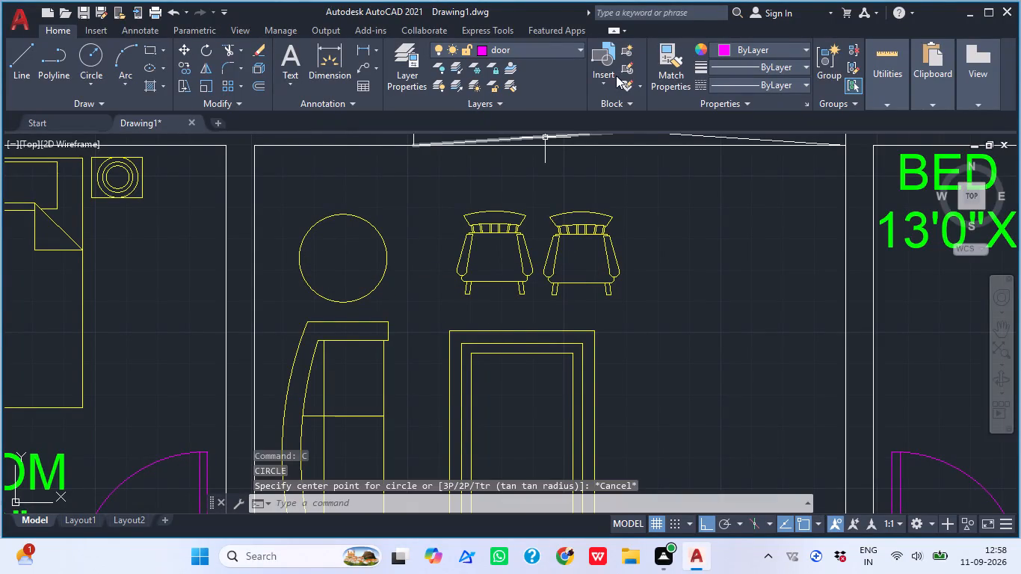
On the furniture layer, draw a circle of about 1'-2" radius centred on the round table north of the living area sofa.
left_click(552, 55)
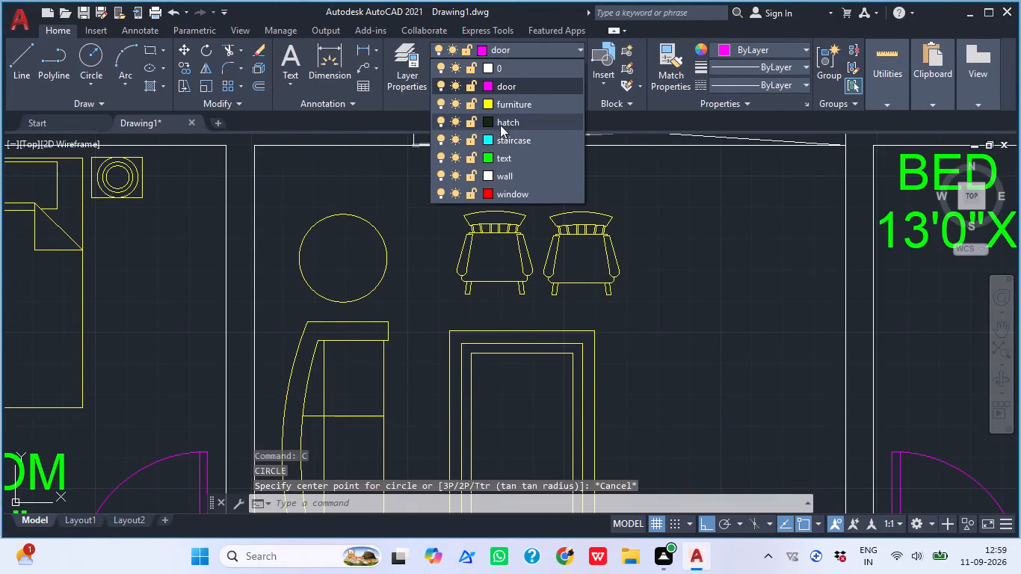
left_click(505, 105)
type("C")
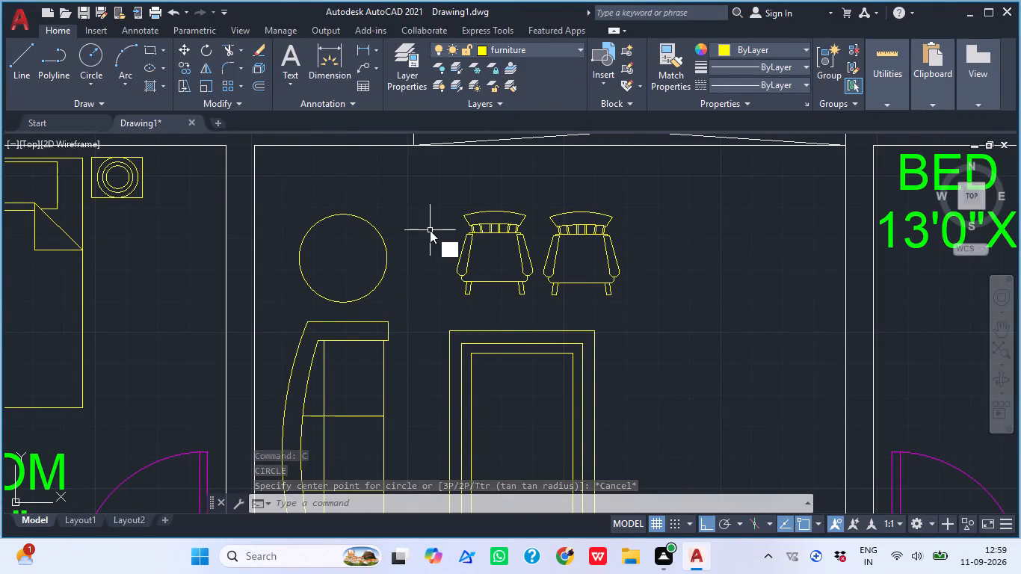
key("space")
left_click(346, 256)
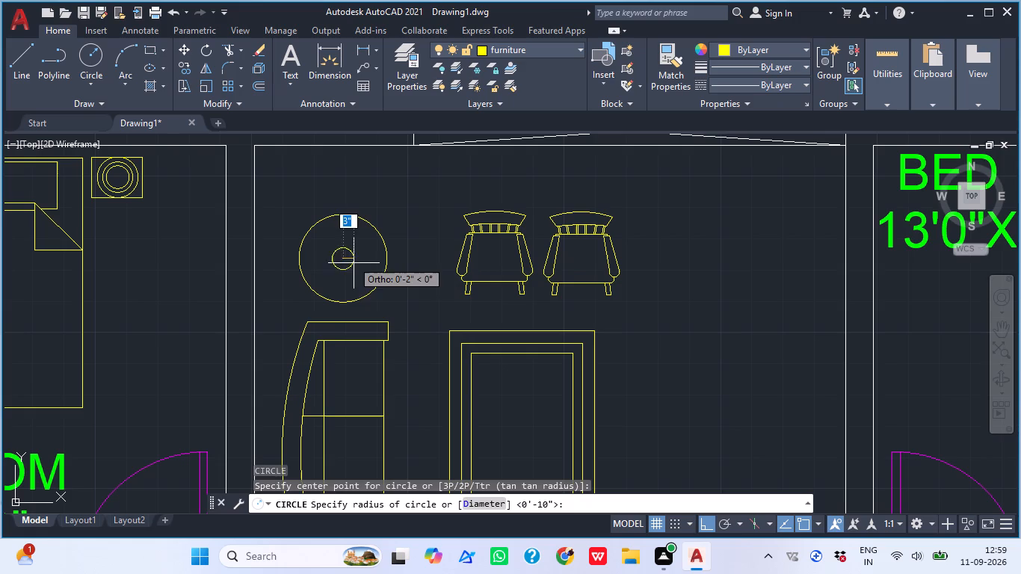
left_click(377, 297)
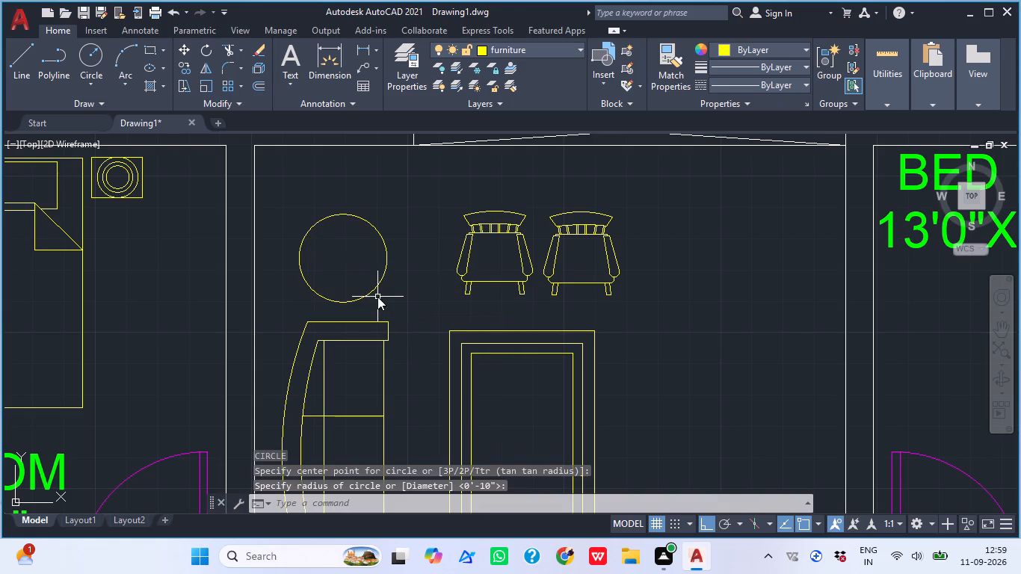
Draw a concentric inner circle of about 1'-0" radius inside the round table north of the sofa.
key("space")
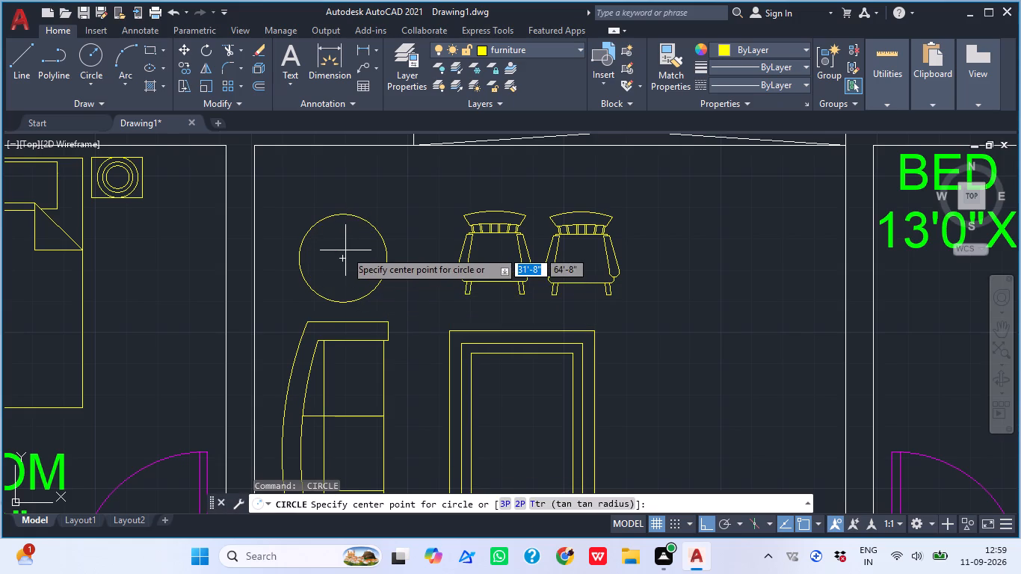
left_click(340, 258)
scroll(340, 258, "up", 2)
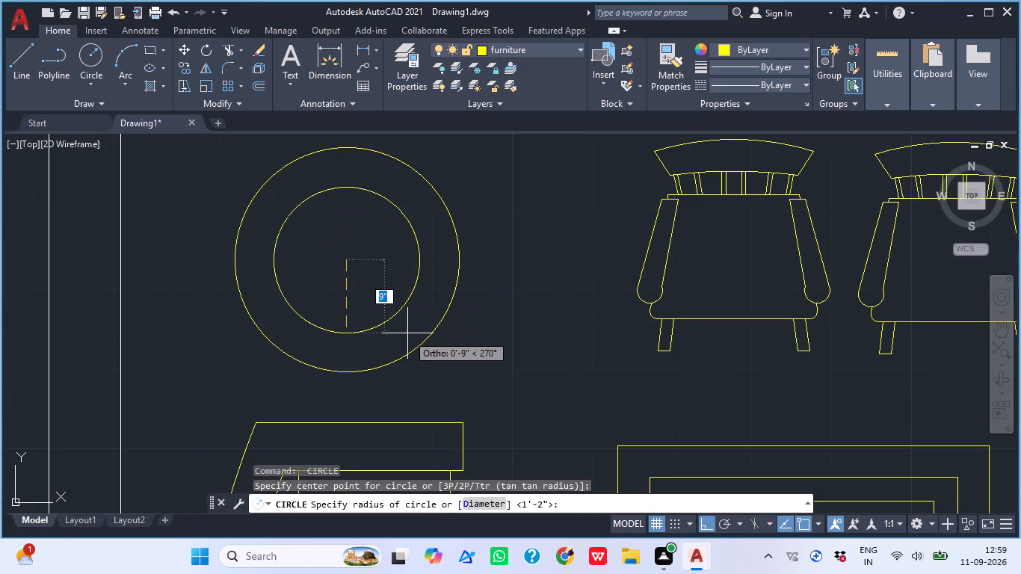
scroll(407, 334, "up", 2)
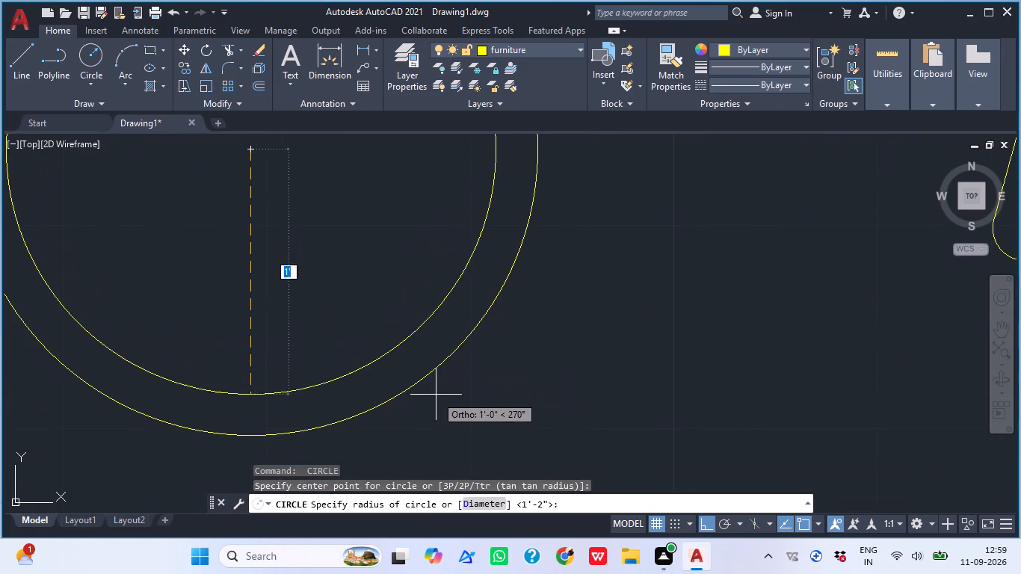
left_click(439, 402)
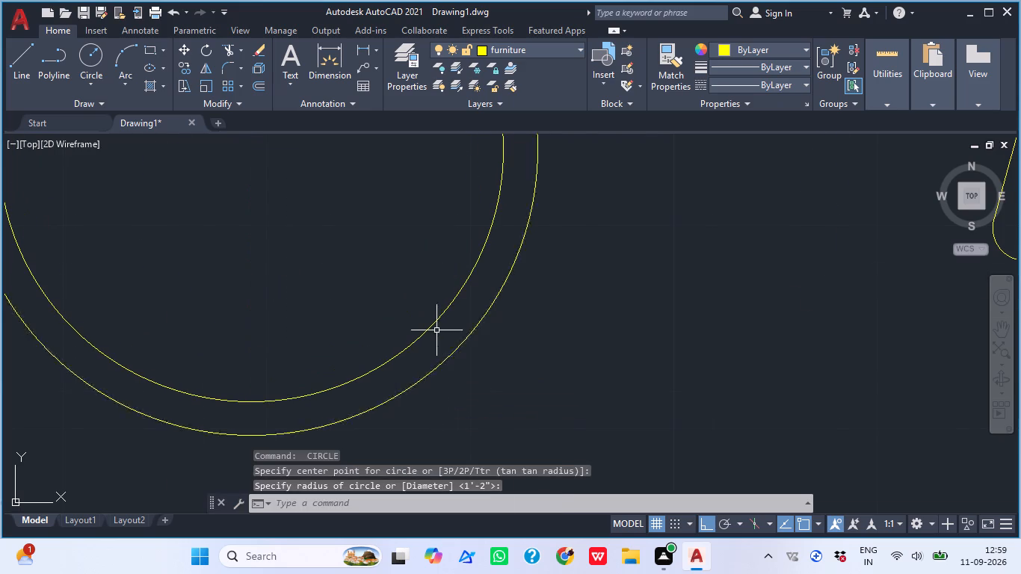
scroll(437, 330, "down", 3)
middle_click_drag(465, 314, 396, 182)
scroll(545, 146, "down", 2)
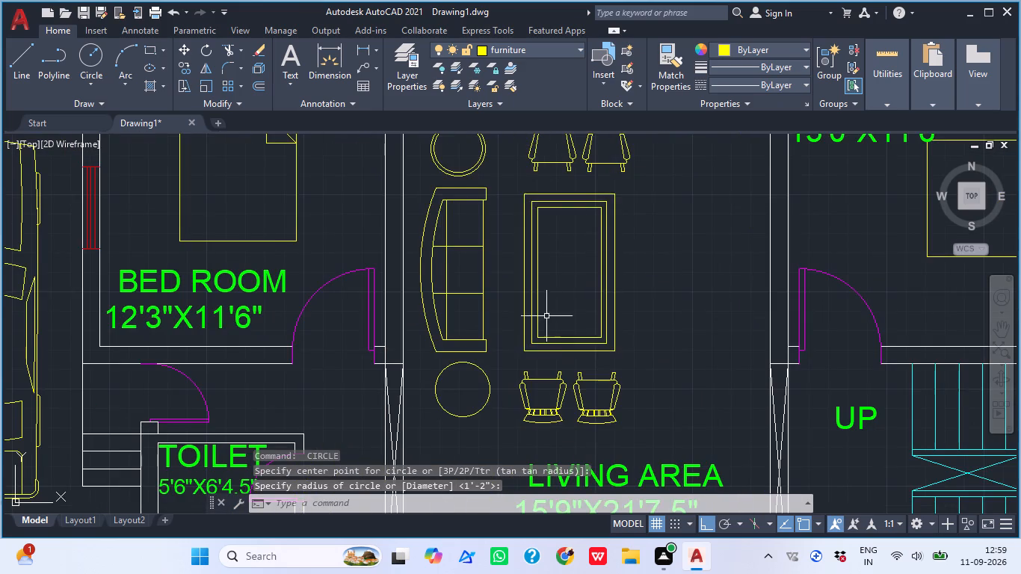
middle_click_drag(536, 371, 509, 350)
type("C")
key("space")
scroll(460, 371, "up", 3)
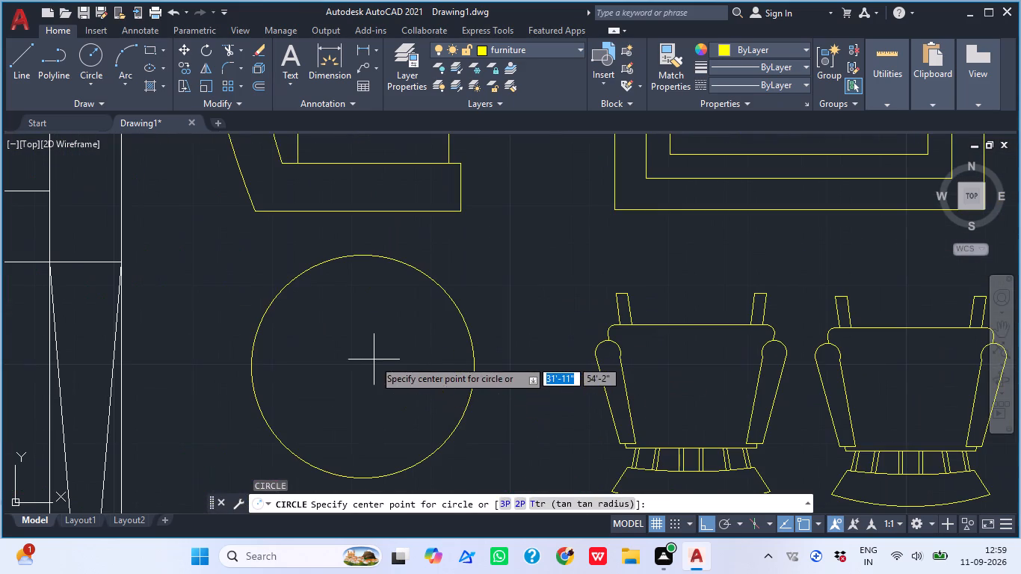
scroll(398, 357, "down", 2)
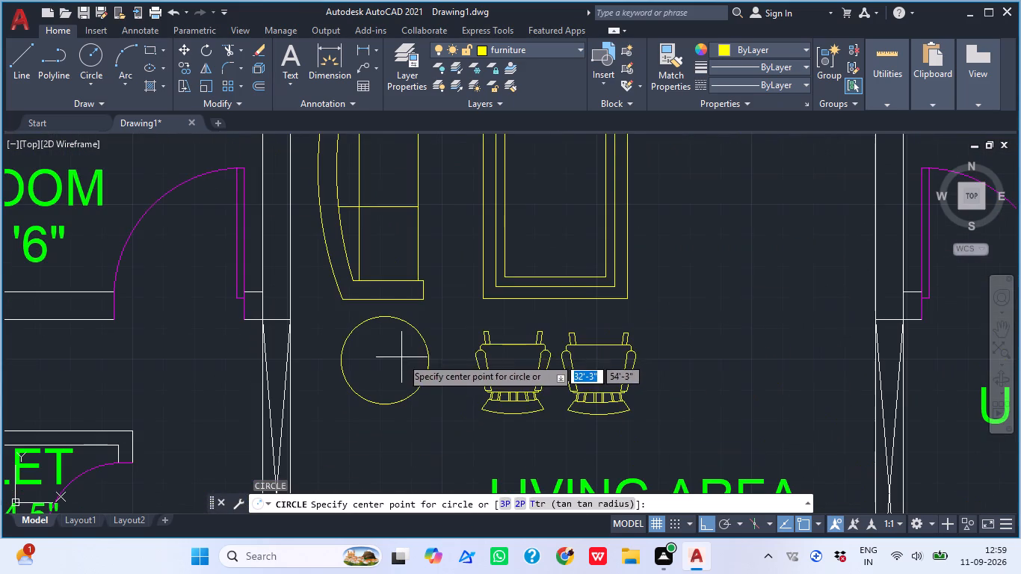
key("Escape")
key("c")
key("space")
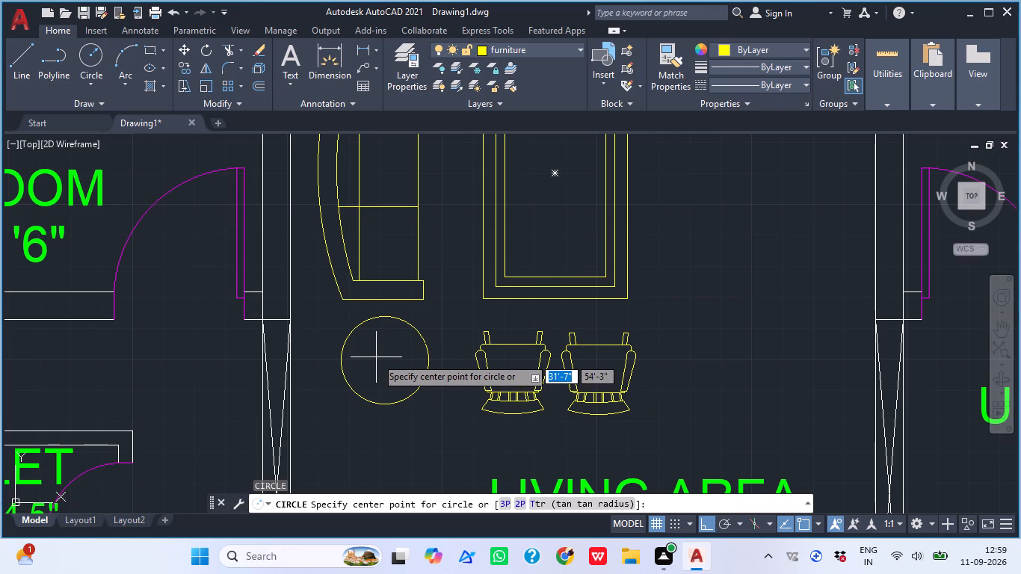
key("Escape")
Draw a concentric circle just inside the edge of the round table south of the living area sofa.
scroll(403, 354, "up", 2)
type("C")
key("space")
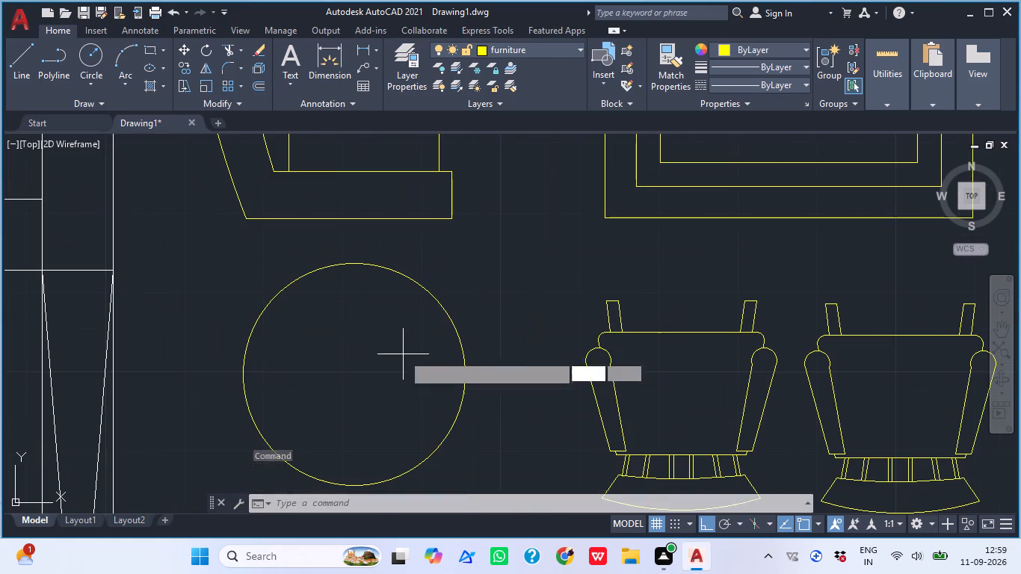
scroll(493, 184, "down", 3)
scroll(429, 283, "down", 2)
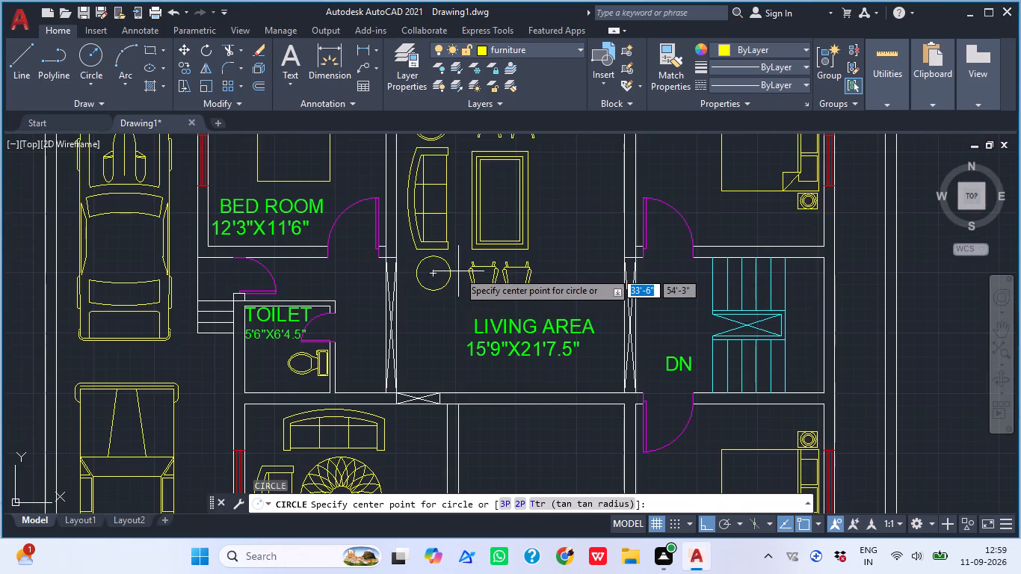
scroll(458, 261, "up", 4)
scroll(312, 319, "down", 3)
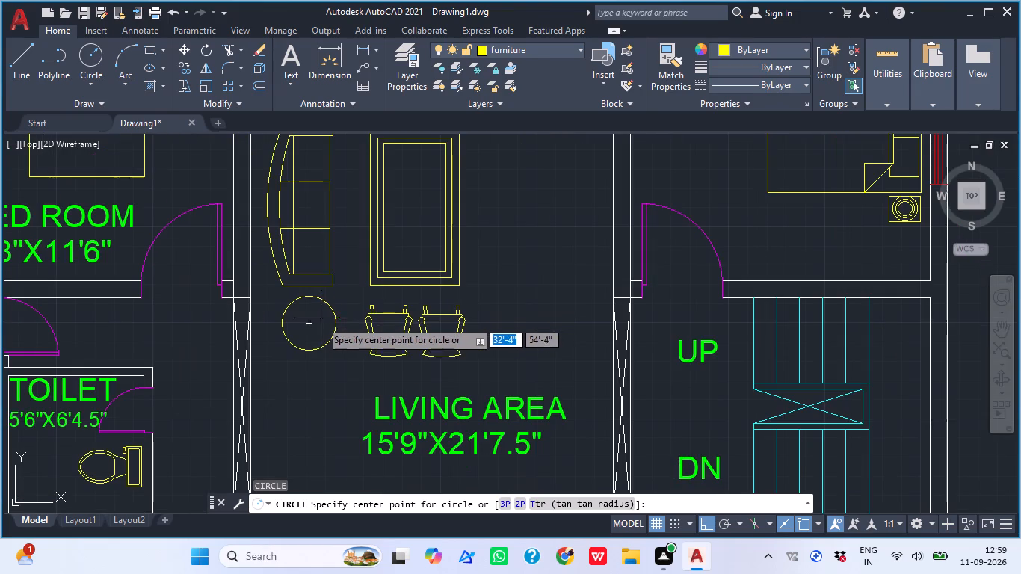
left_click(314, 324)
scroll(314, 324, "up", 6)
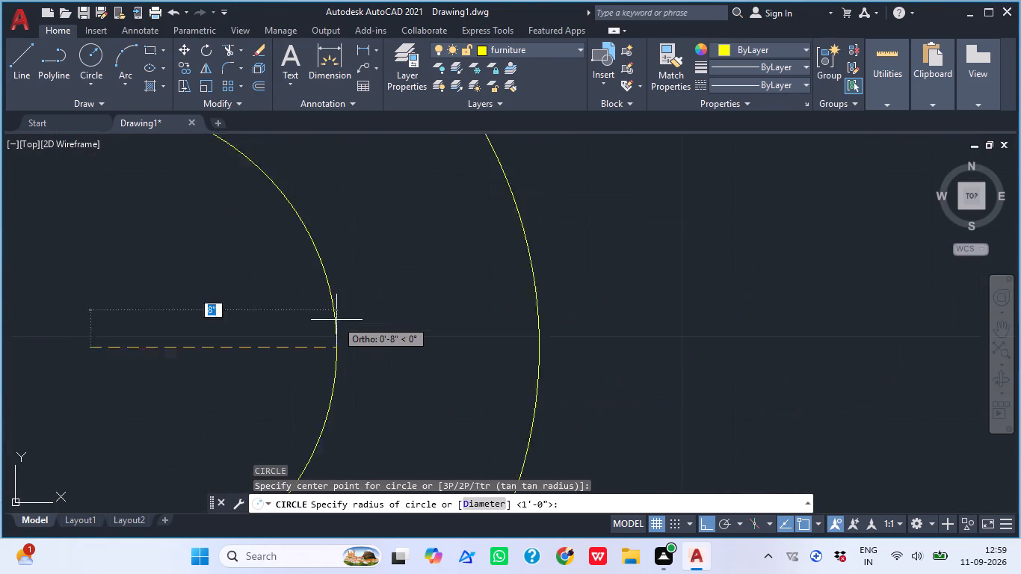
scroll(336, 320, "up", 1)
left_click(596, 333)
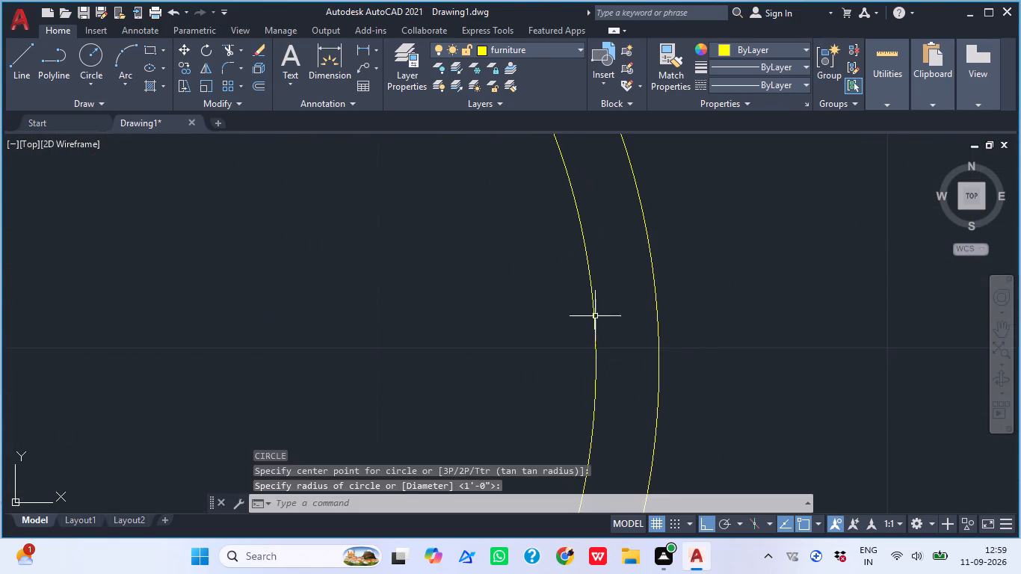
Review the living area furniture and the surrounding rooms.
scroll(617, 305, "down", 4)
middle_click_drag(673, 296, 612, 340)
scroll(632, 283, "down", 3)
middle_click_drag(631, 322, 522, 496)
scroll(602, 384, "down", 1)
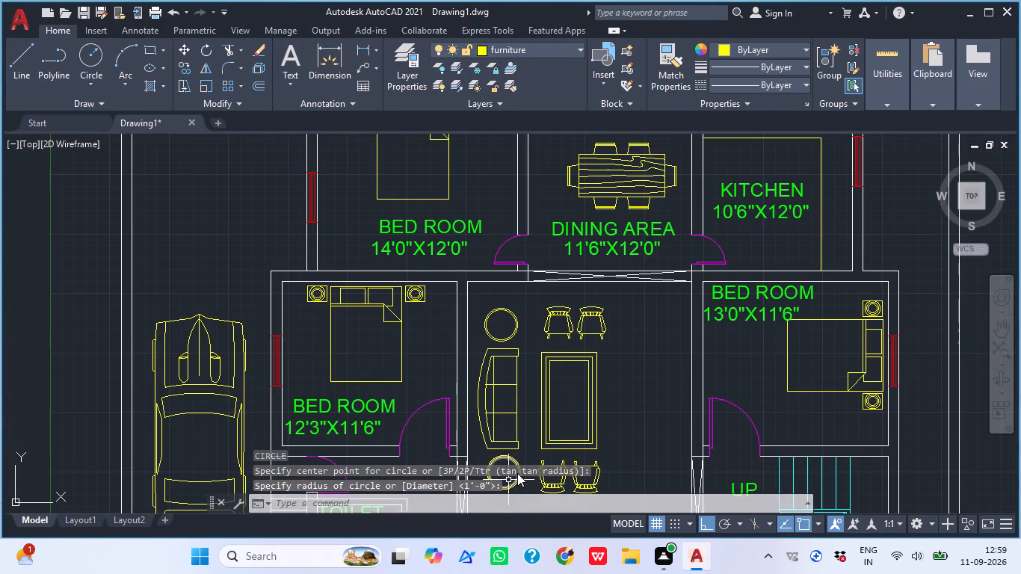
middle_click_drag(520, 471, 499, 371)
middle_click_drag(704, 393, 621, 336)
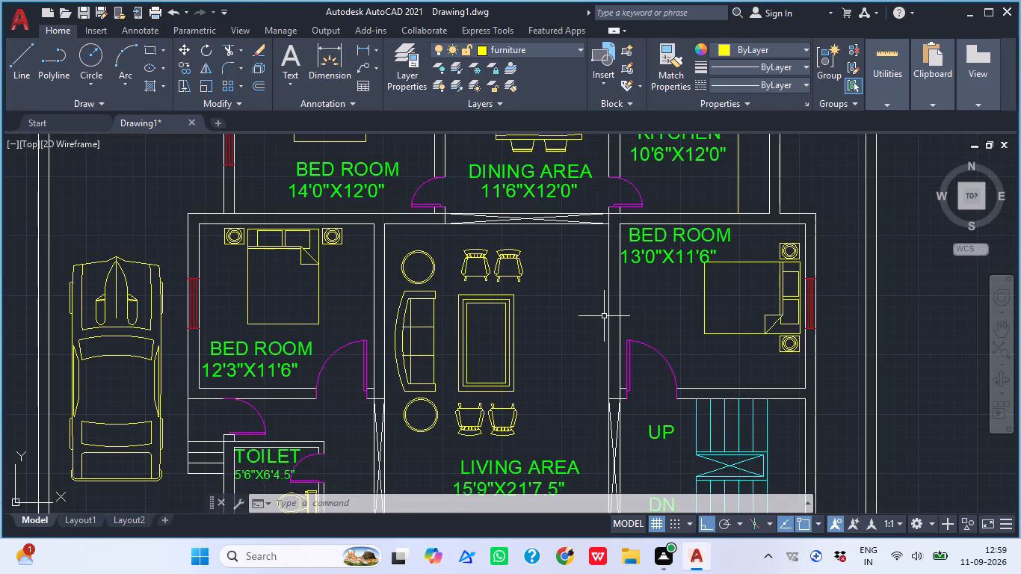
middle_click(219, 269)
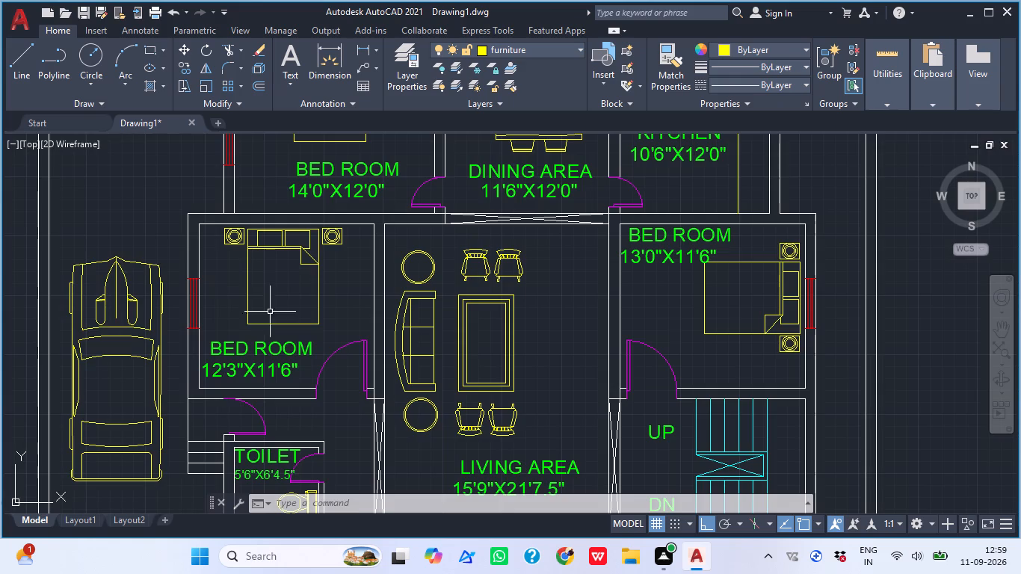
Review the floor plan from the kitchen and dining area down to the verandah and the front boundary gates.
scroll(342, 331, "down", 1)
middle_click(456, 221)
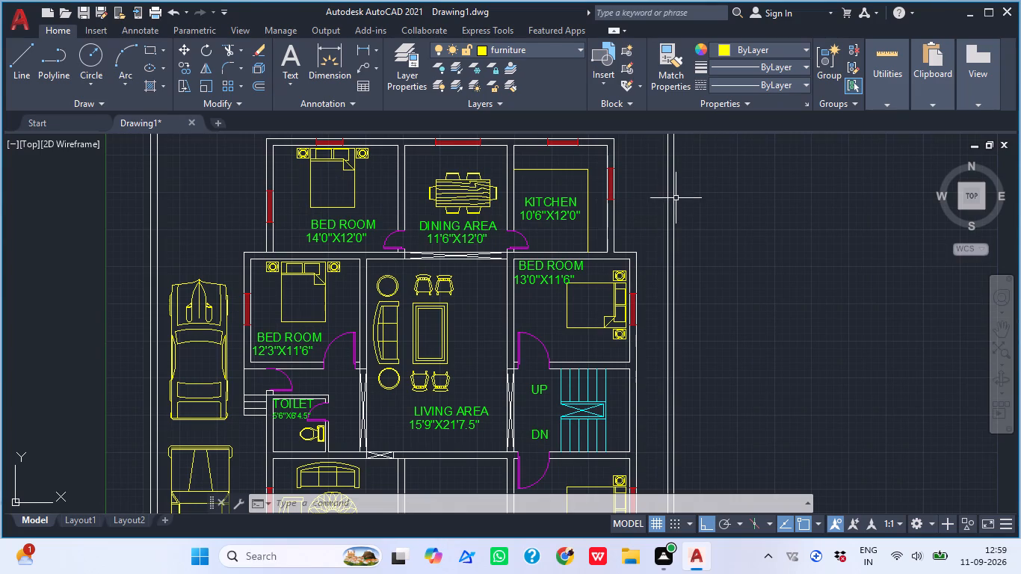
scroll(579, 182, "up", 1)
middle_click_drag(579, 182, 499, 242)
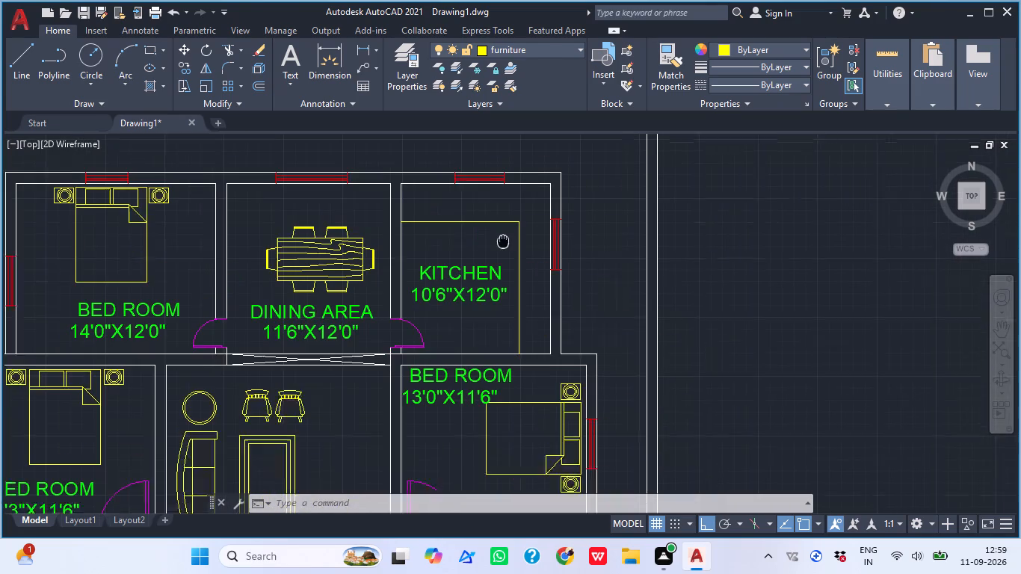
middle_click_drag(499, 242, 487, 251)
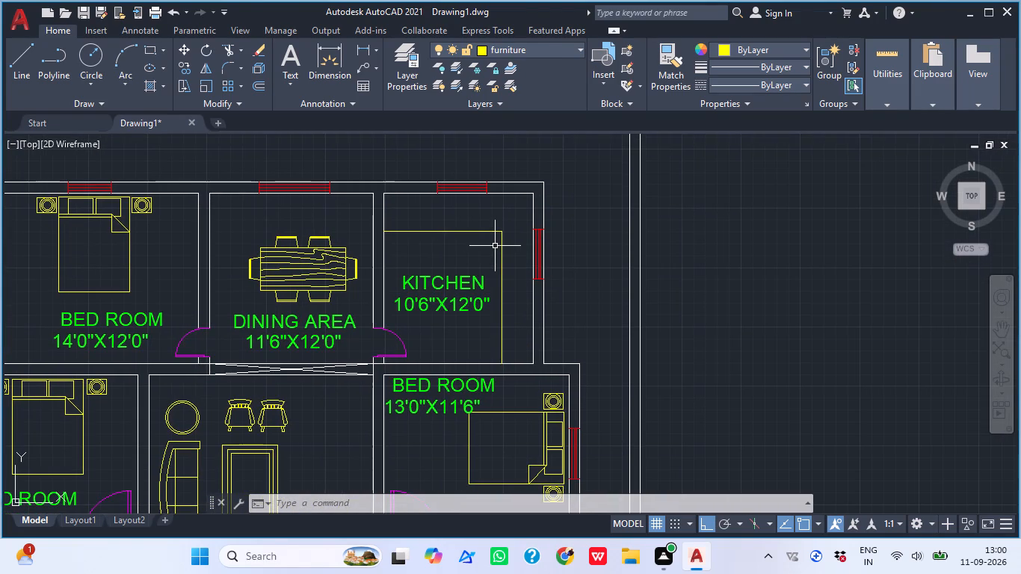
scroll(540, 259, "up", 1)
middle_click_drag(540, 259, 608, 253)
scroll(579, 253, "down", 3)
scroll(429, 385, "down", 1)
middle_click_drag(435, 385, 463, 359)
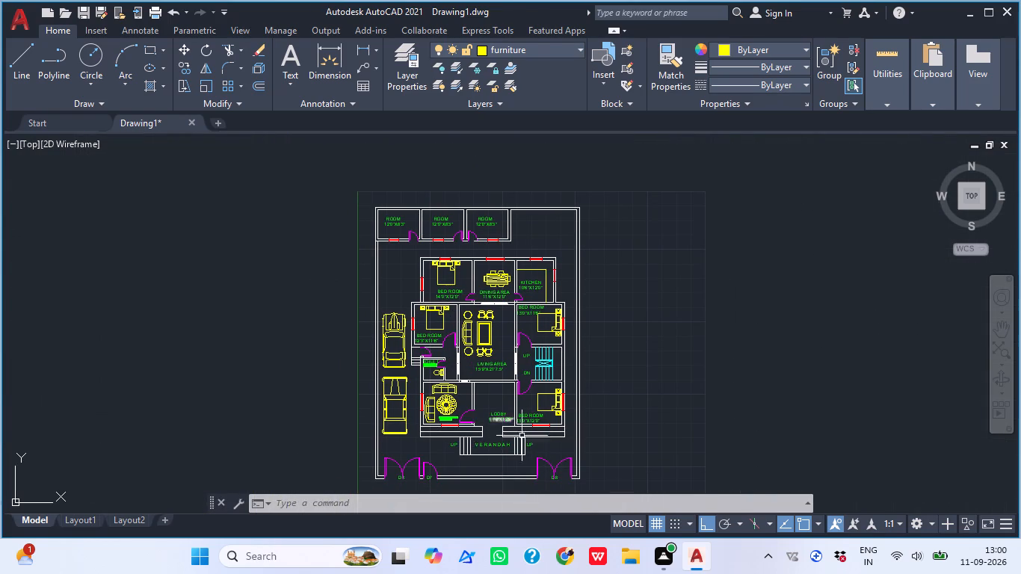
middle_click_drag(508, 493, 518, 422)
scroll(515, 445, "up", 2)
middle_click_drag(498, 417, 450, 297)
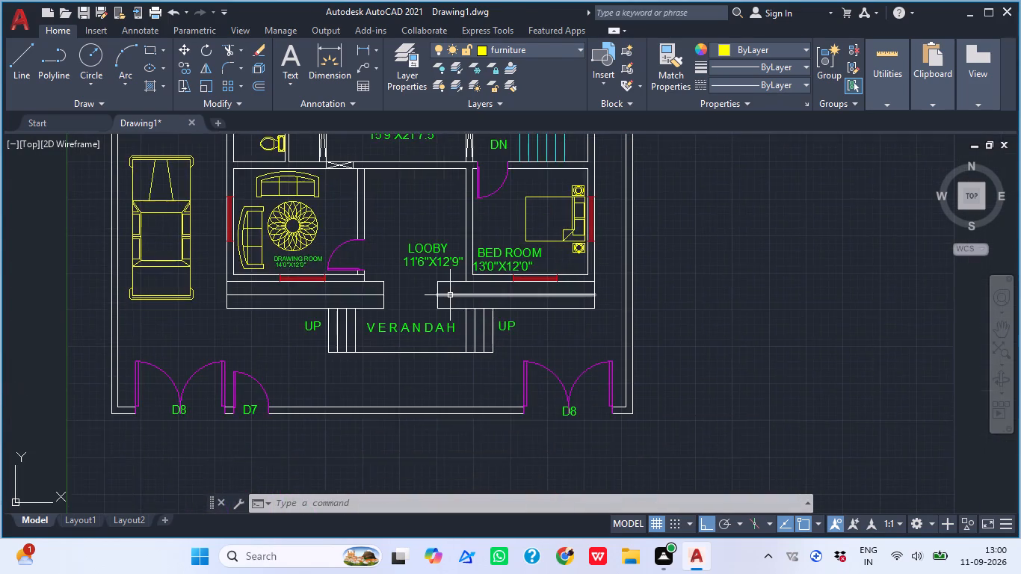
scroll(514, 305, "up", 3)
middle_click_drag(518, 391, 442, 270)
scroll(487, 191, "down", 3)
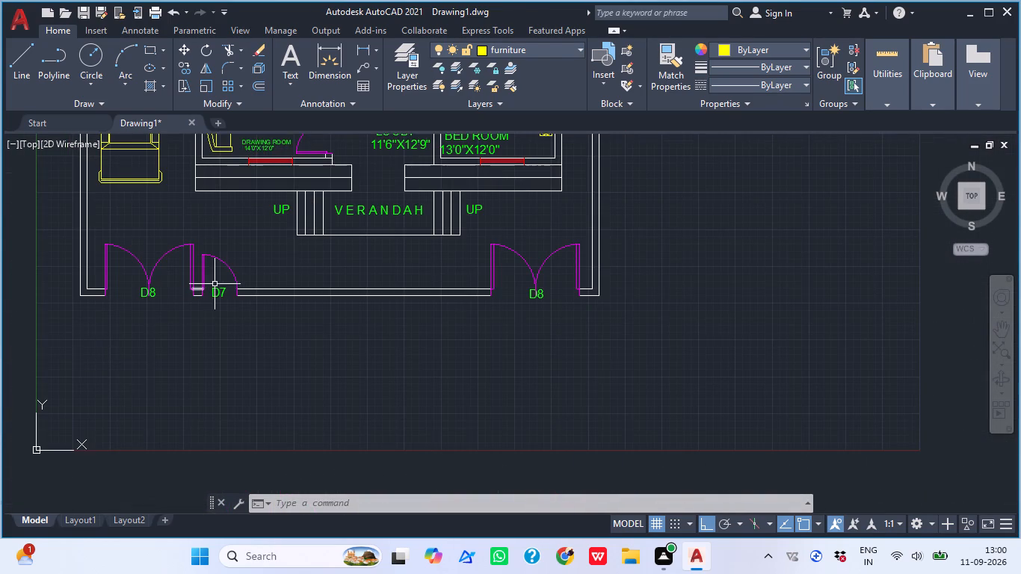
With Ortho off, copy the front gate's D7 label below the westernmost 12'0"X8'3" room's window and door and the middle room's window.
scroll(222, 284, "up", 2)
left_click(220, 294)
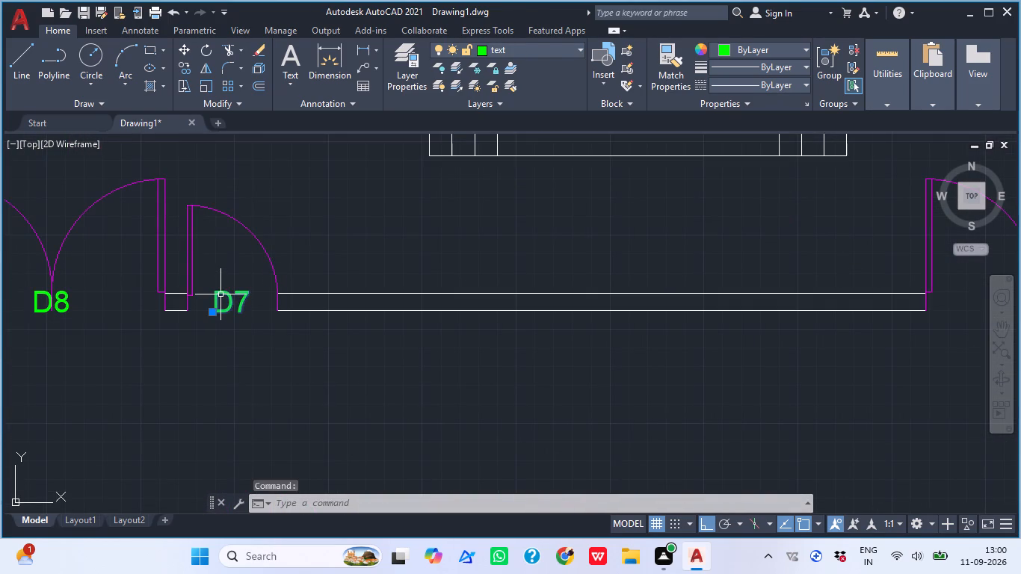
type("CO")
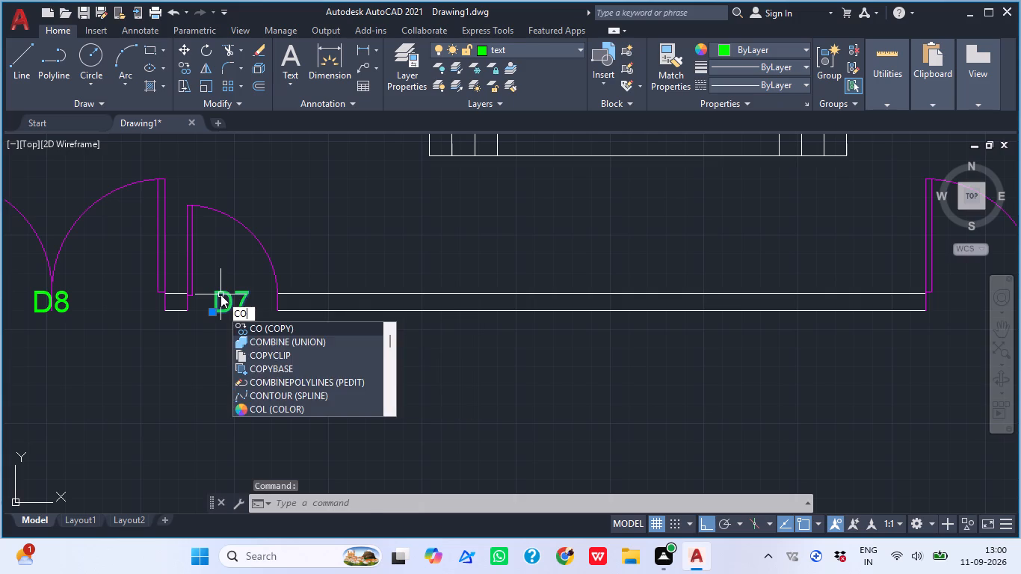
key("space")
left_click(221, 304)
scroll(226, 305, "down", 3)
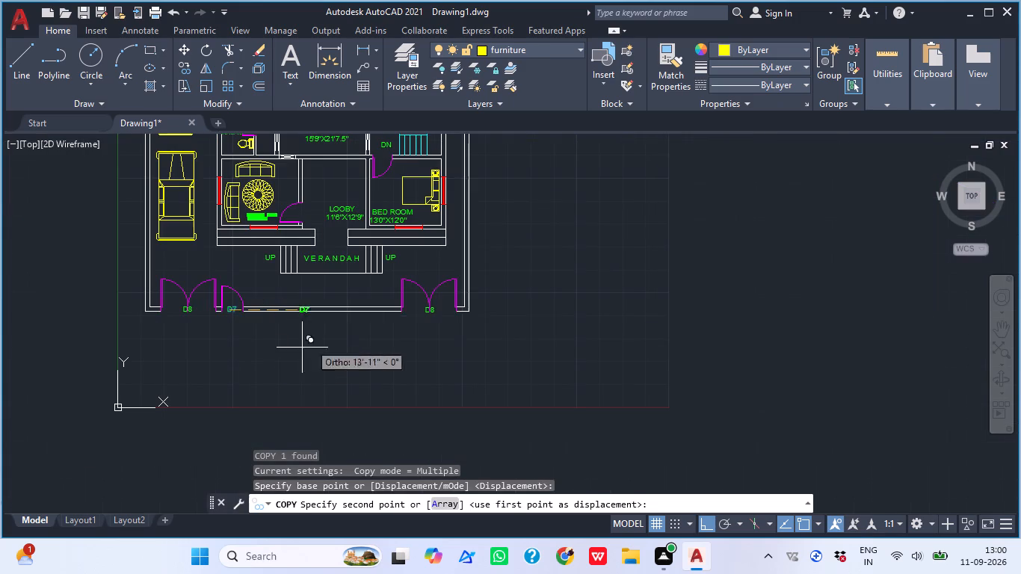
middle_click_drag(370, 166, 364, 520)
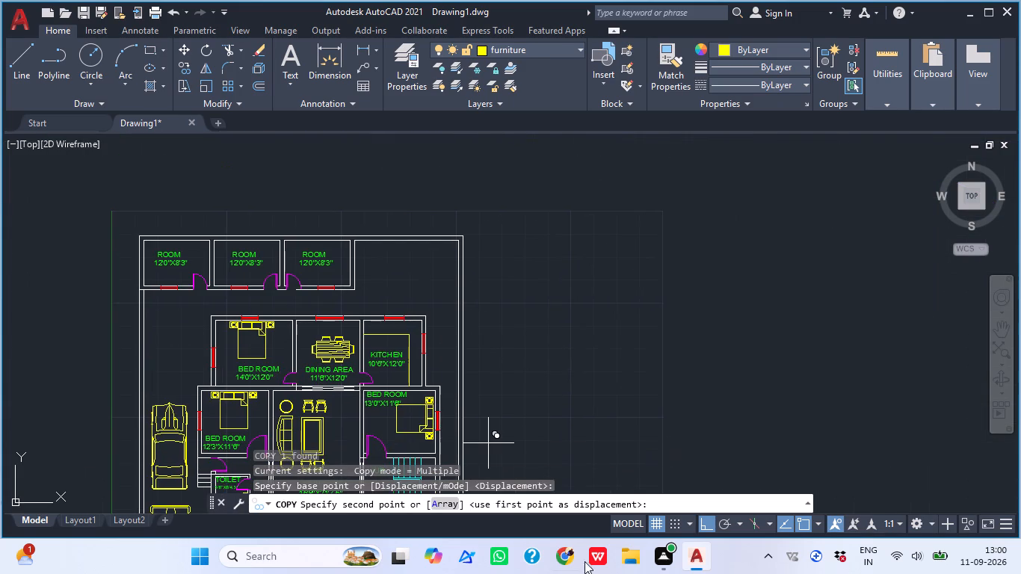
left_click(707, 522)
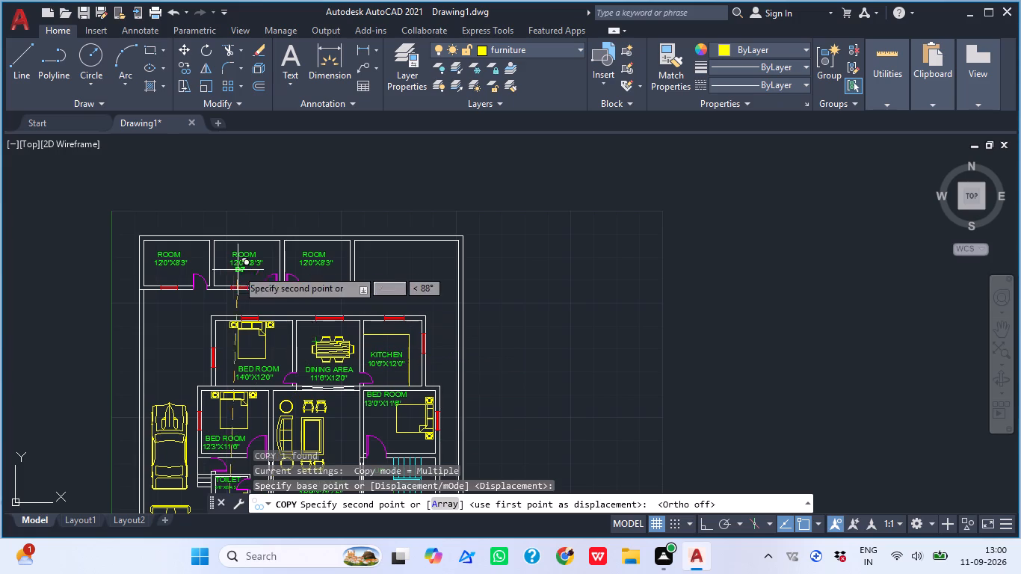
scroll(155, 272, "up", 2)
scroll(188, 364, "up", 2)
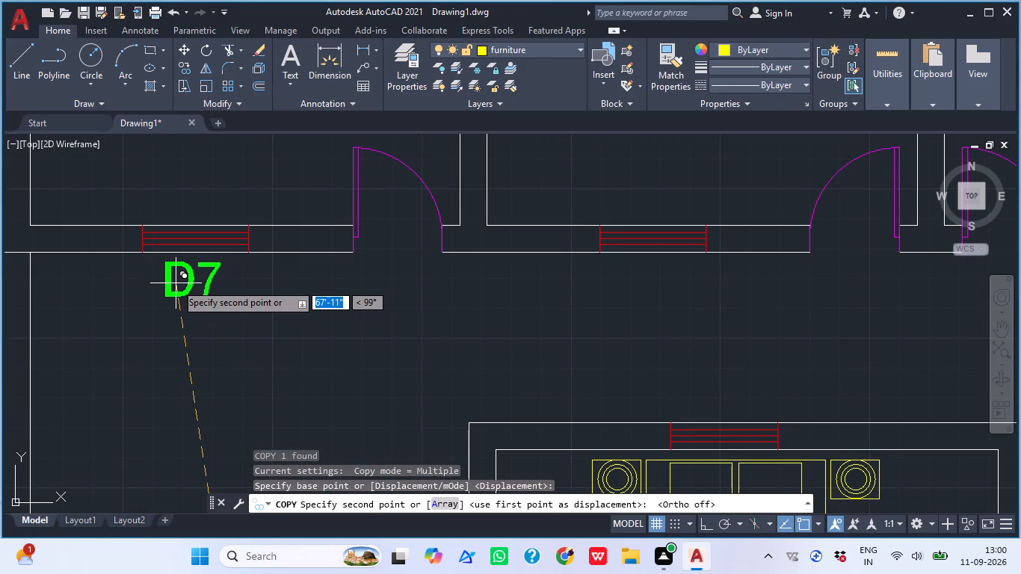
left_click(176, 283)
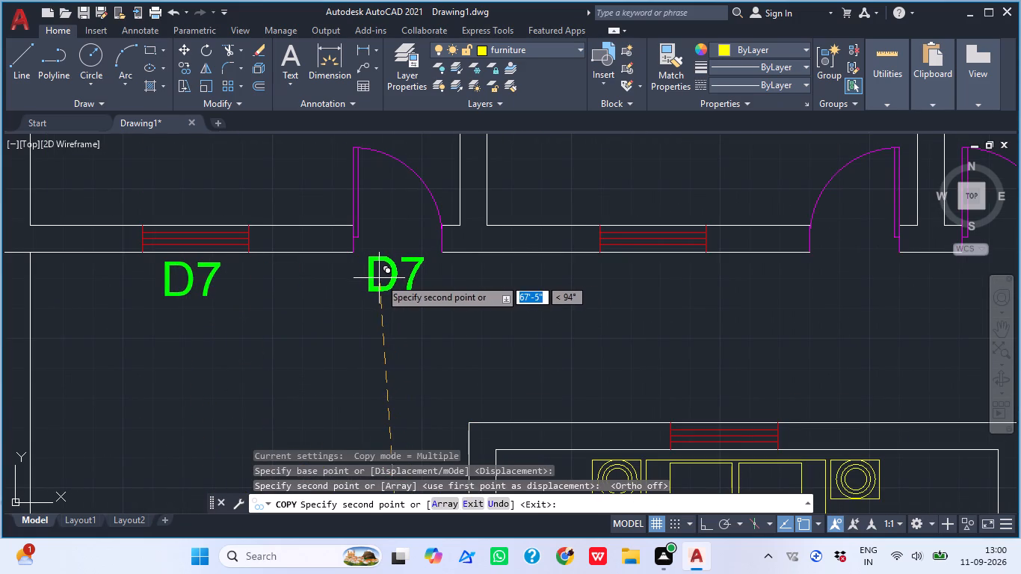
left_click(381, 280)
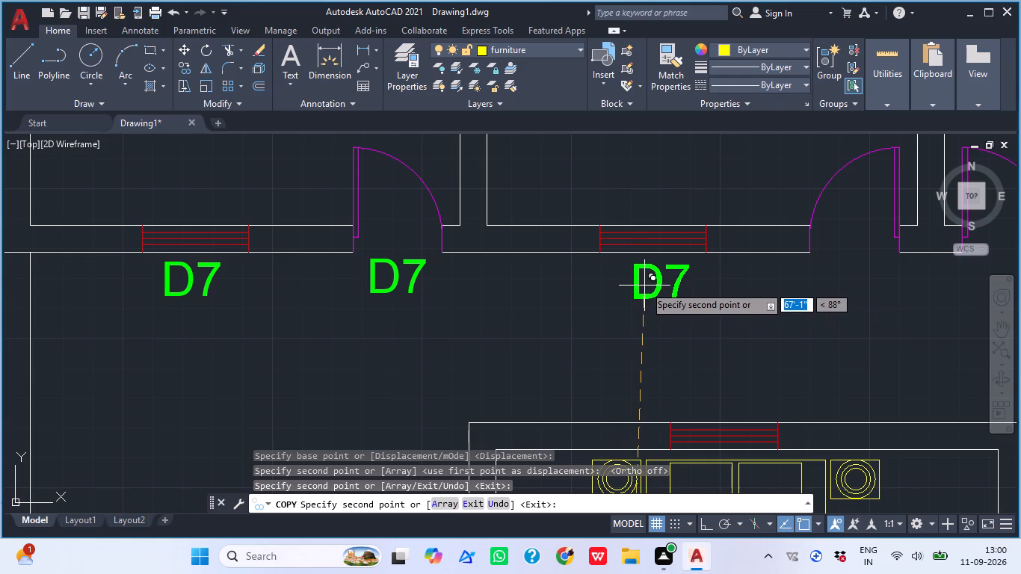
left_click(644, 286)
Place D7 label copies below the middle 12'0"X8'3" room's door and the easternmost room's door and window.
middle_click_drag(655, 286, 468, 283)
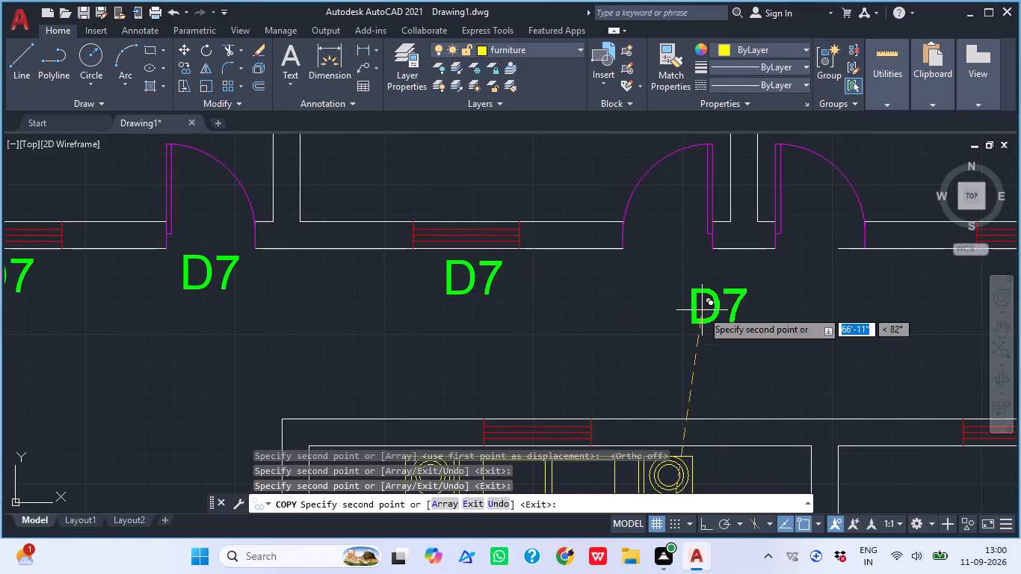
middle_click_drag(702, 310, 576, 286)
left_click(525, 256)
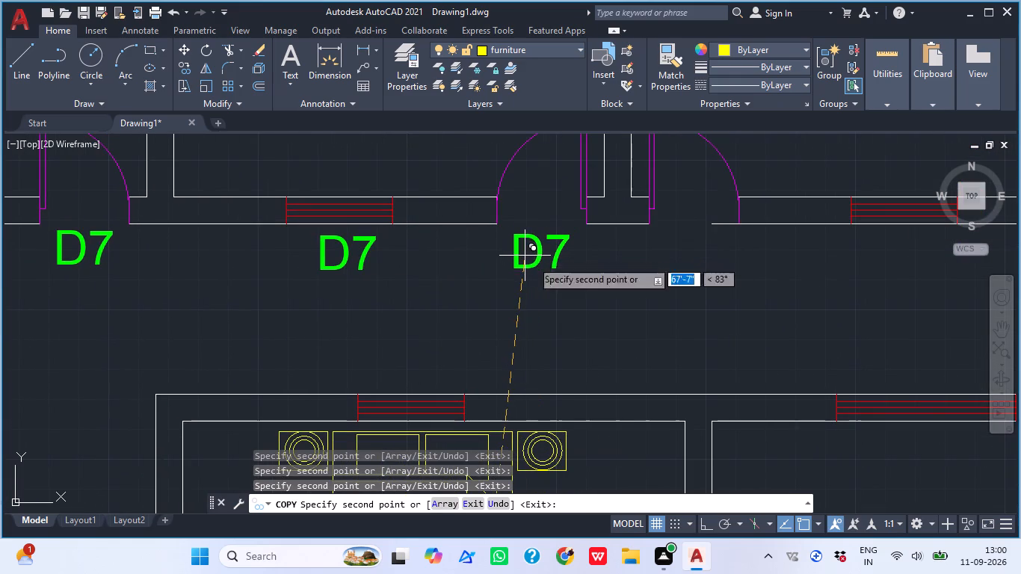
left_click(673, 256)
middle_click_drag(810, 259, 412, 263)
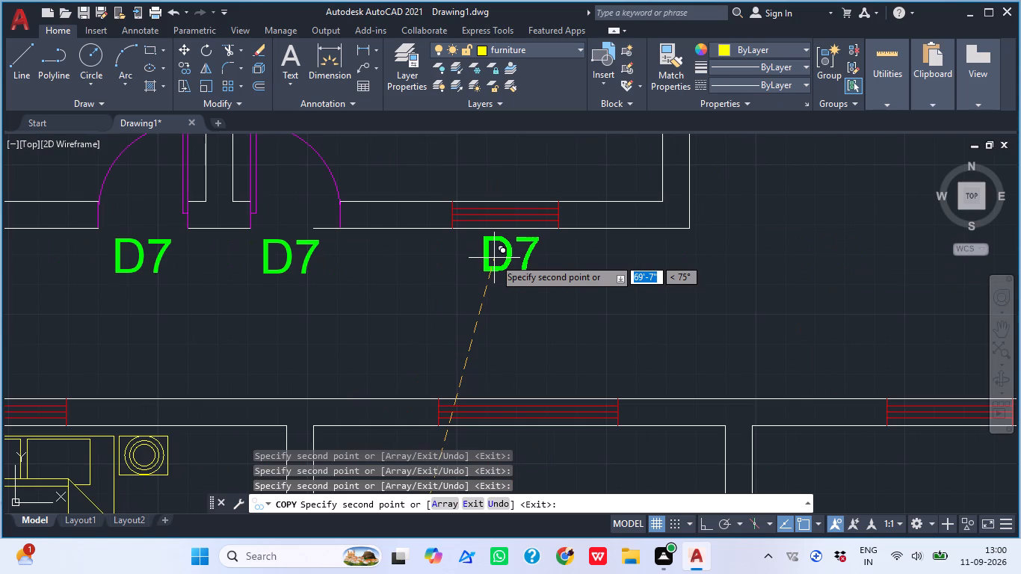
left_click(494, 258)
Place D7 label copies above the north windows of the kitchen, the dining area and the 14'0"X12'0" bedroom.
scroll(573, 233, "down", 2)
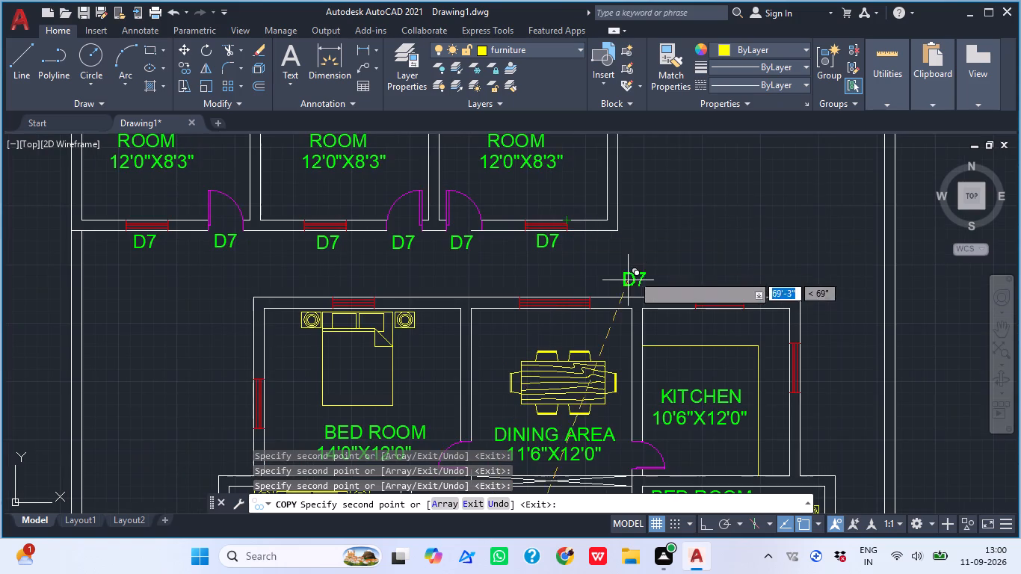
scroll(675, 306, "up", 2)
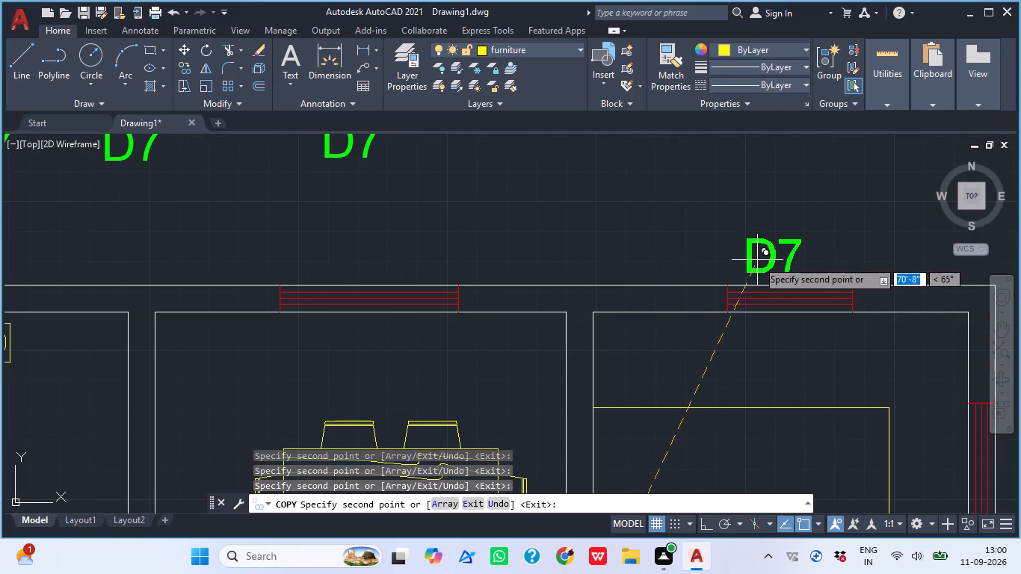
left_click(773, 257)
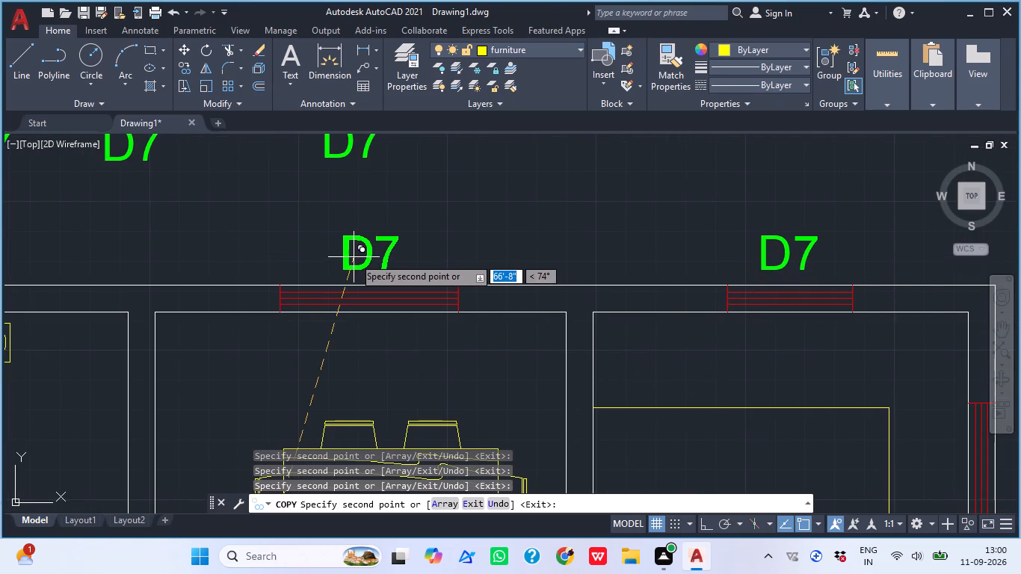
left_click(356, 257)
scroll(424, 239, "down", 3)
scroll(312, 241, "up", 2)
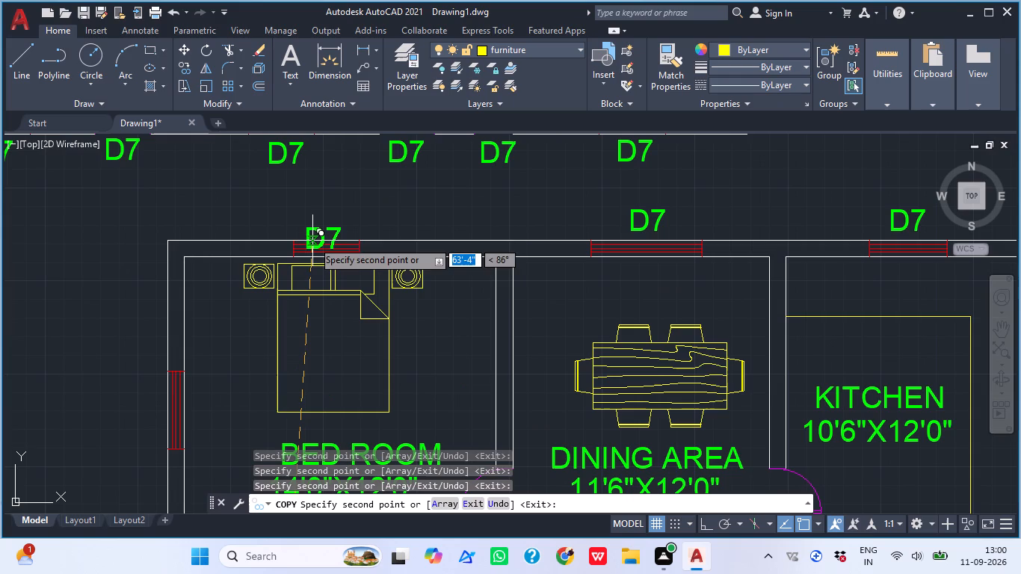
left_click(315, 223)
Place D7 label copies outside the 14'0"X12'0" bedroom's west window and the kitchen's east window.
scroll(318, 220, "down", 3)
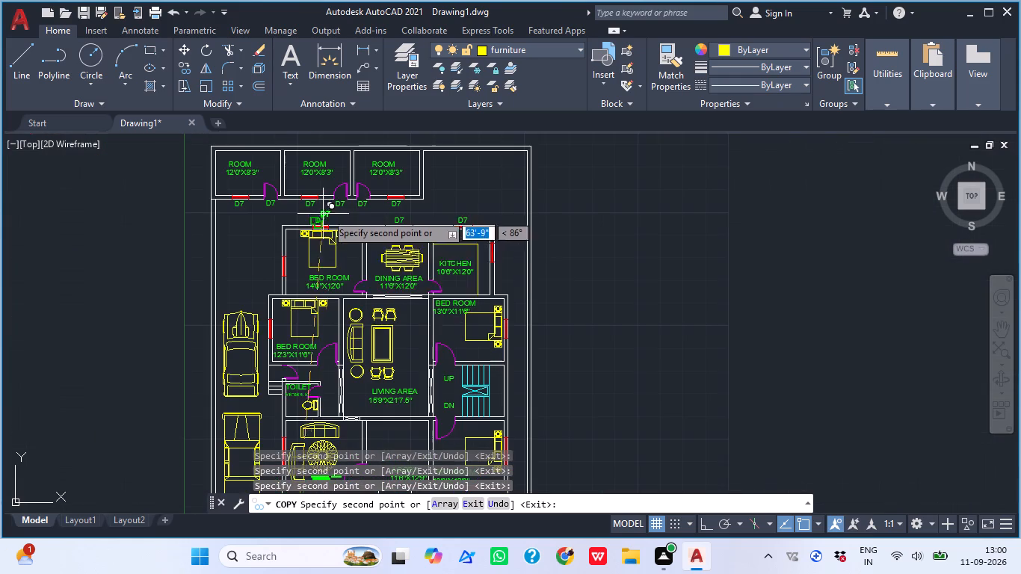
scroll(346, 234, "up", 1)
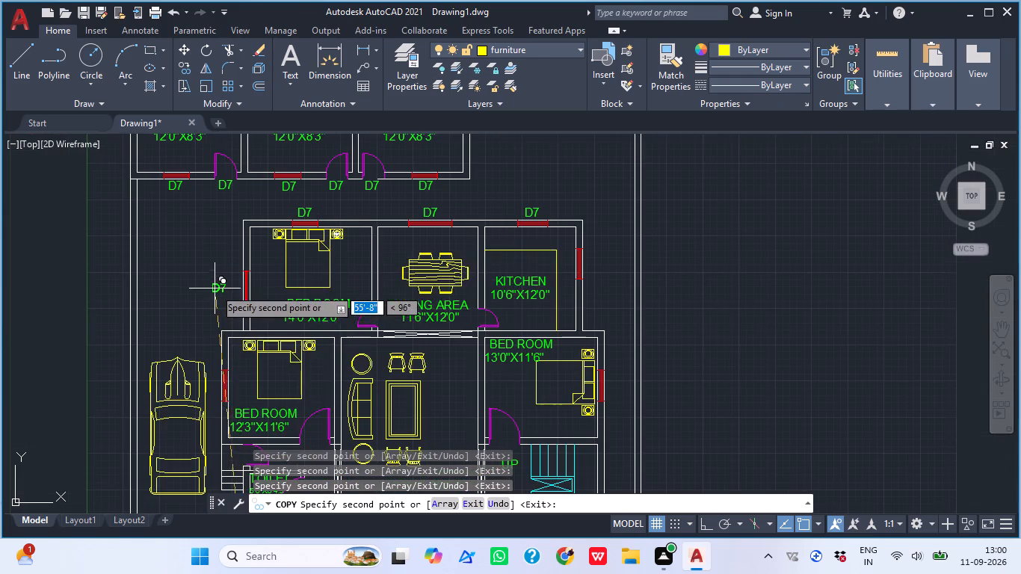
scroll(215, 288, "up", 2)
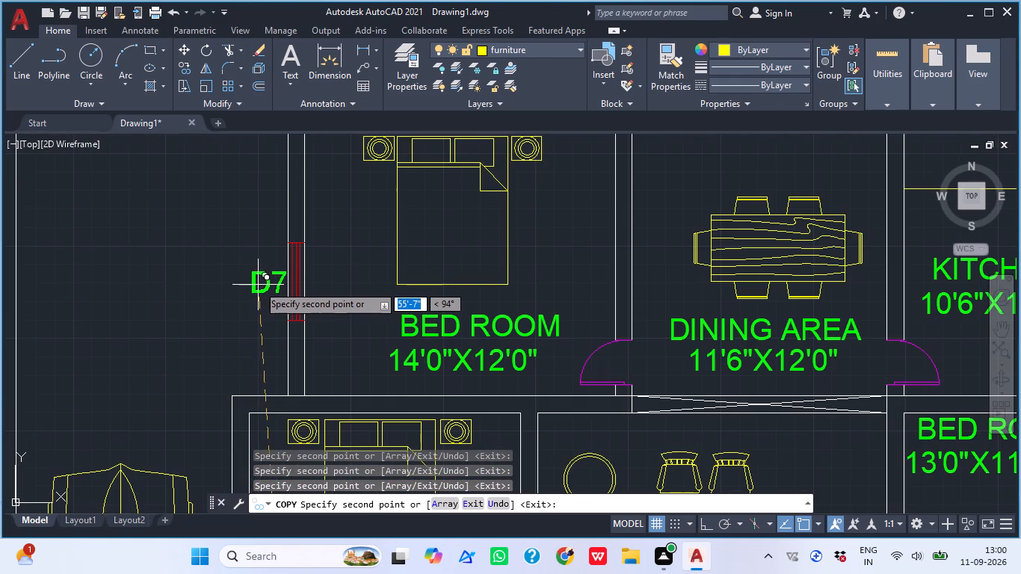
left_click(247, 285)
scroll(255, 283, "down", 2)
middle_click_drag(496, 290, 261, 238)
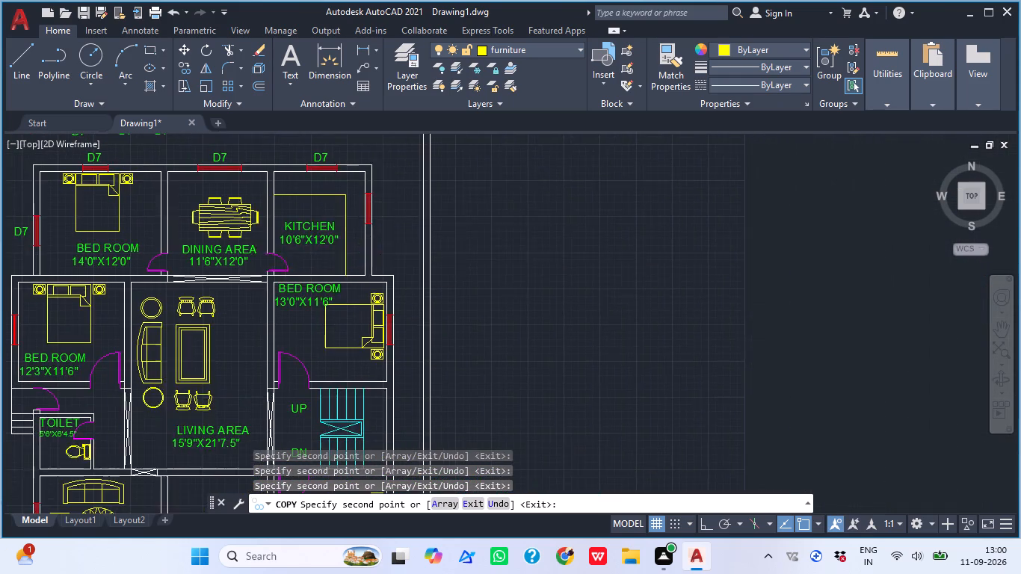
scroll(405, 183, "up", 4)
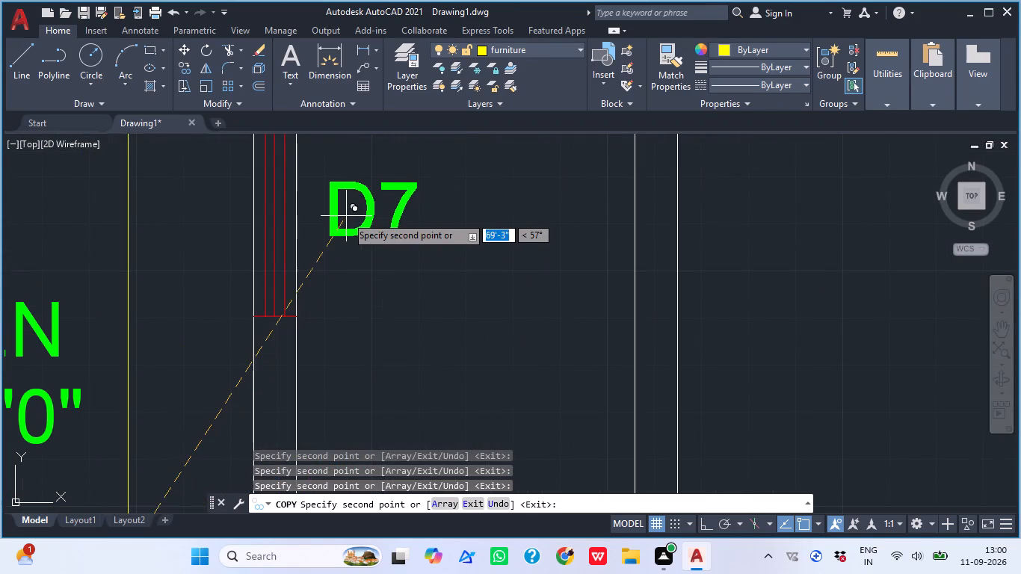
left_click(333, 217)
Place D7 label copies outside the 13'0"X11'6" bedroom's east window and the 12'3"X11'6" bedroom's west window.
scroll(365, 170, "down", 4)
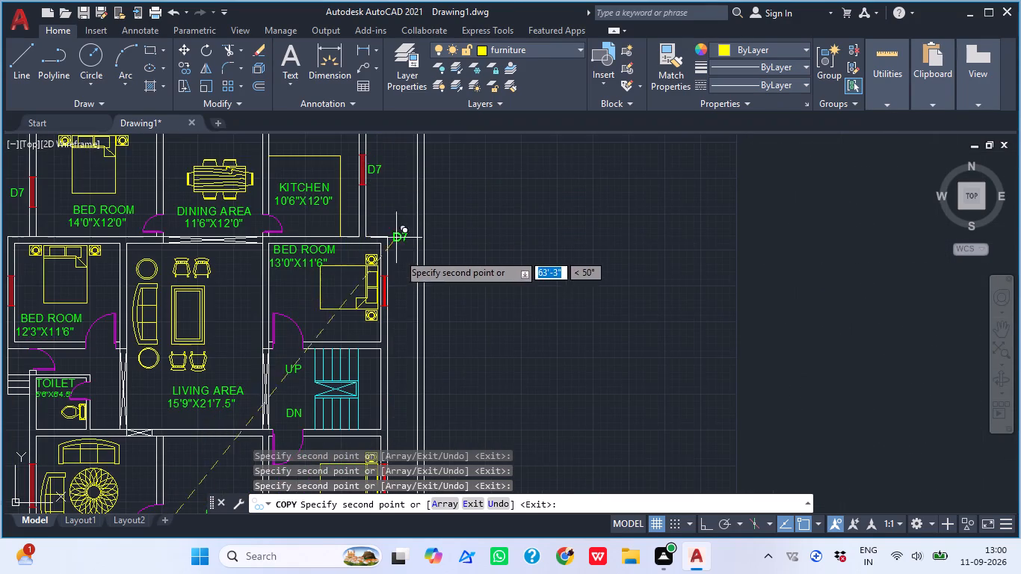
scroll(388, 297, "up", 3)
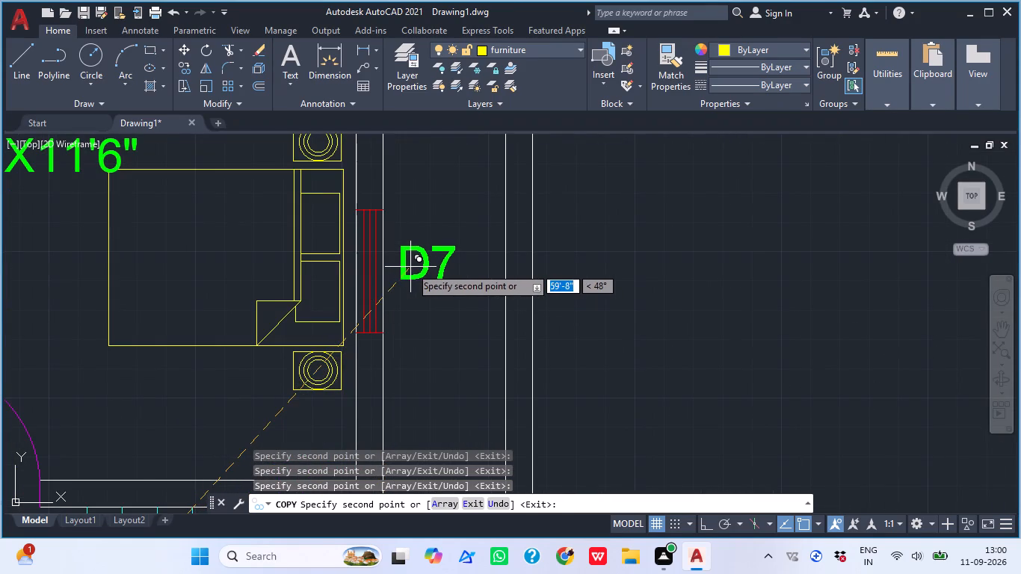
left_click(410, 267)
scroll(413, 247, "down", 4)
scroll(160, 256, "up", 4)
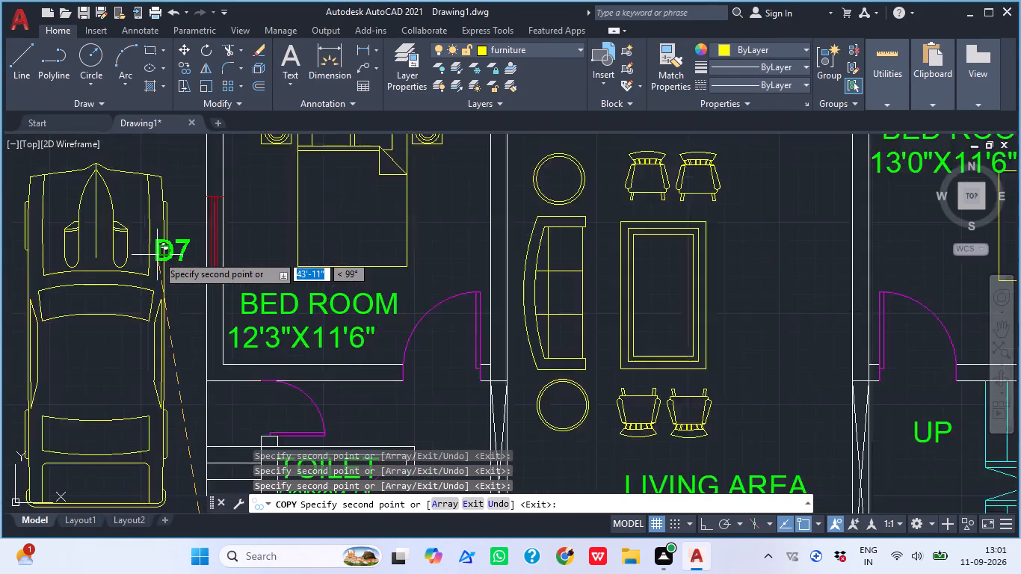
scroll(157, 255, "up", 1)
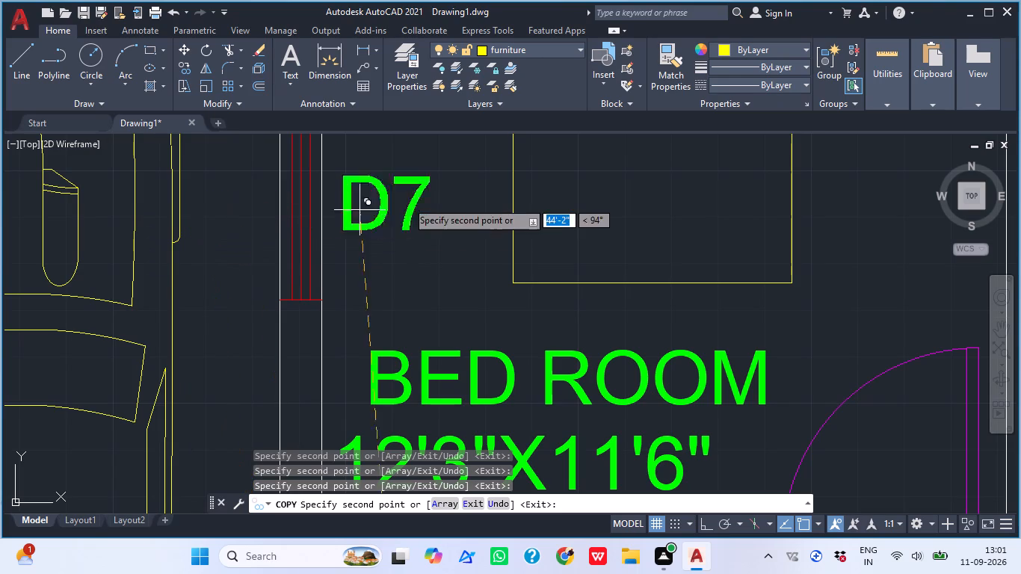
left_click(206, 197)
Place D7 label copies outside the drawing room's west window and below its south window.
scroll(206, 197, "down", 3)
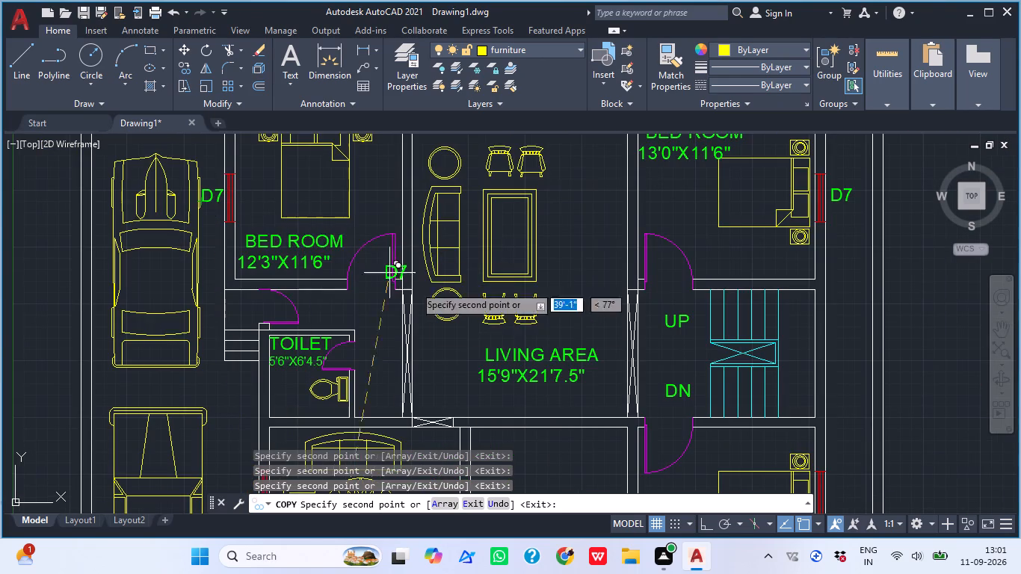
middle_click_drag(407, 354, 292, 123)
middle_click_drag(145, 263, 247, 257)
scroll(224, 279, "up", 1)
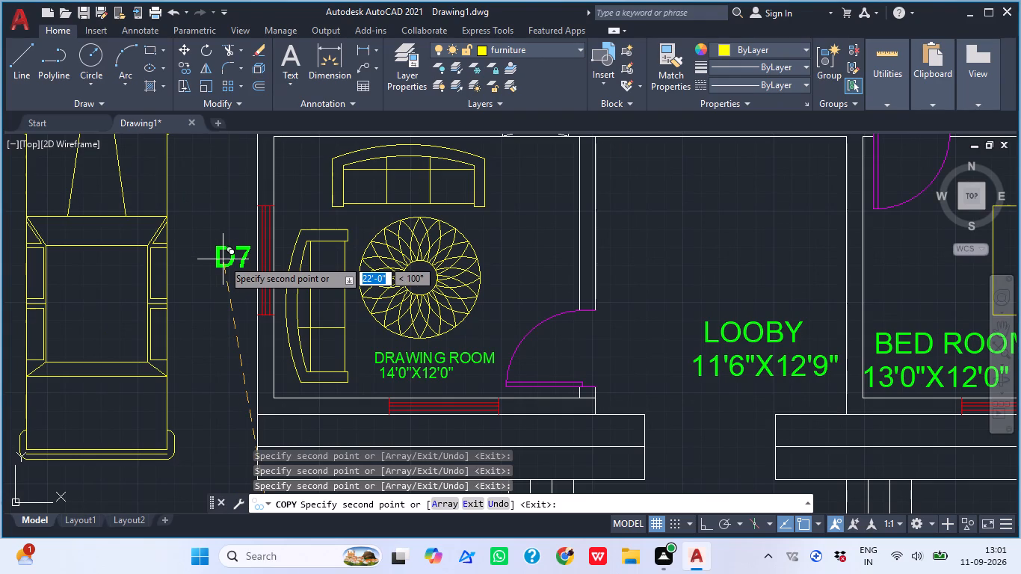
left_click(224, 260)
scroll(292, 301, "down", 2)
middle_click_drag(335, 371, 311, 324)
scroll(330, 309, "up", 4)
left_click(273, 284)
Place D7 label copies below the south window and outside the east window of the 13'0"X12'0" bedroom.
scroll(271, 282, "down", 4)
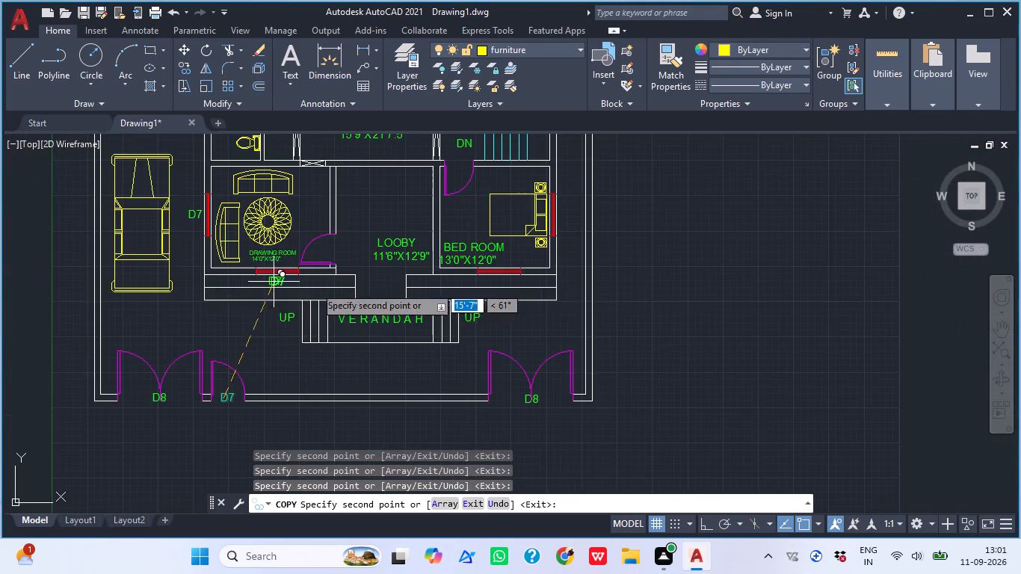
scroll(523, 281, "up", 3)
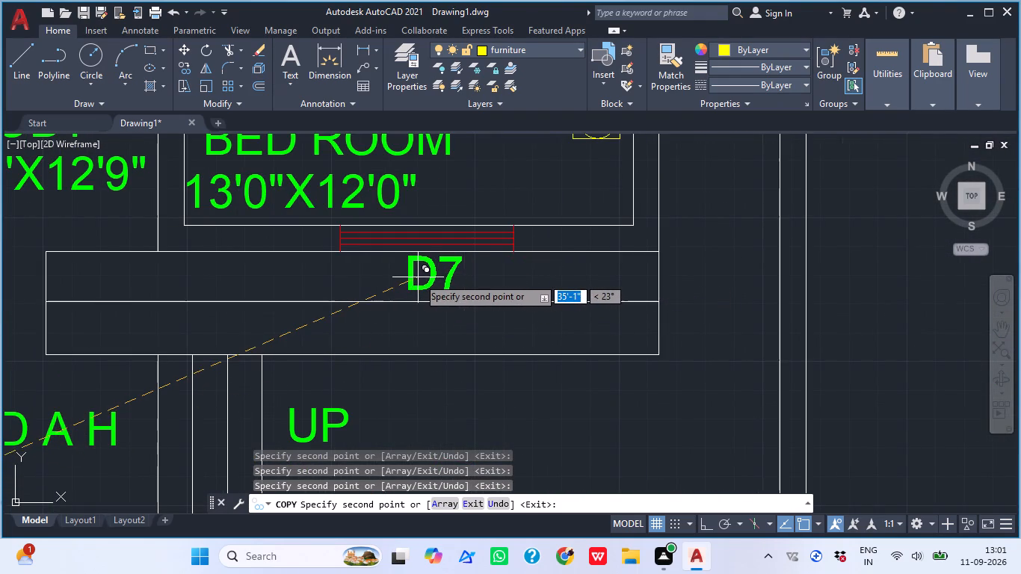
left_click(418, 277)
scroll(418, 274, "down", 4)
middle_click_drag(478, 247, 447, 290)
scroll(427, 300, "up", 3)
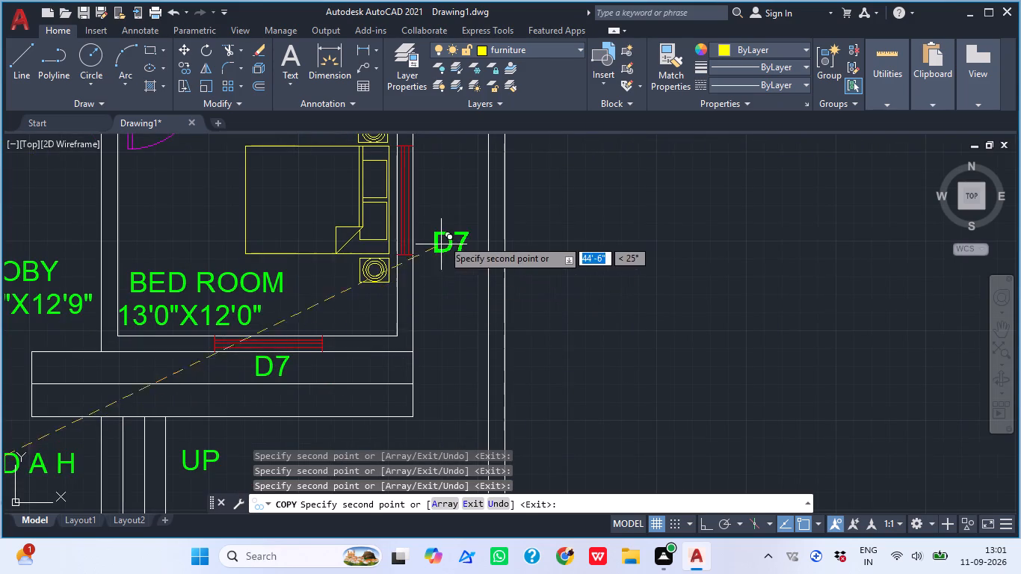
left_click(425, 196)
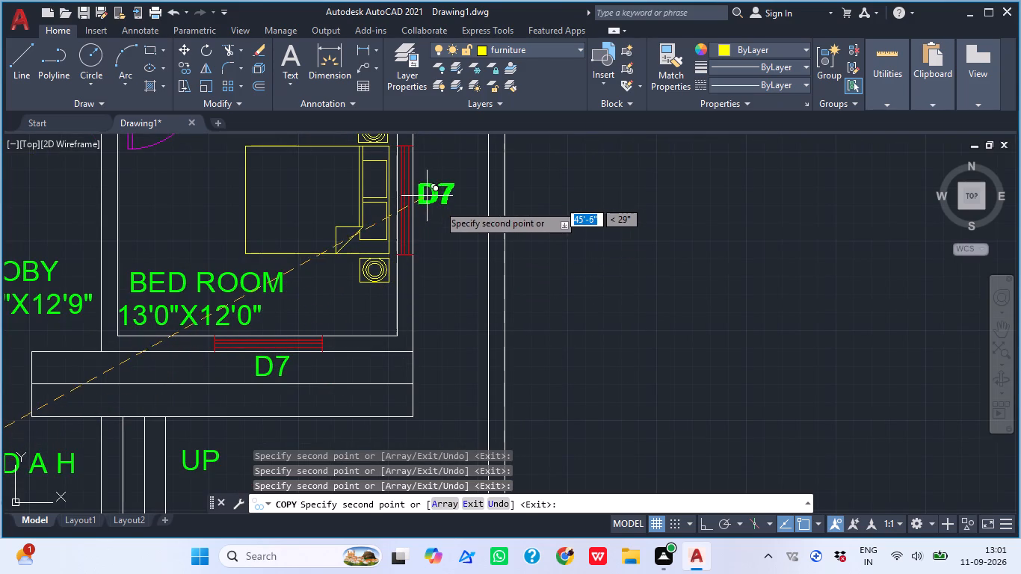
Place D7 label copies at the toilet door, the 12'3"X11'6" bedroom's door and the side entrance door north of the toilet.
scroll(451, 224, "down", 2)
scroll(159, 272, "down", 1)
middle_click_drag(181, 299, 220, 370)
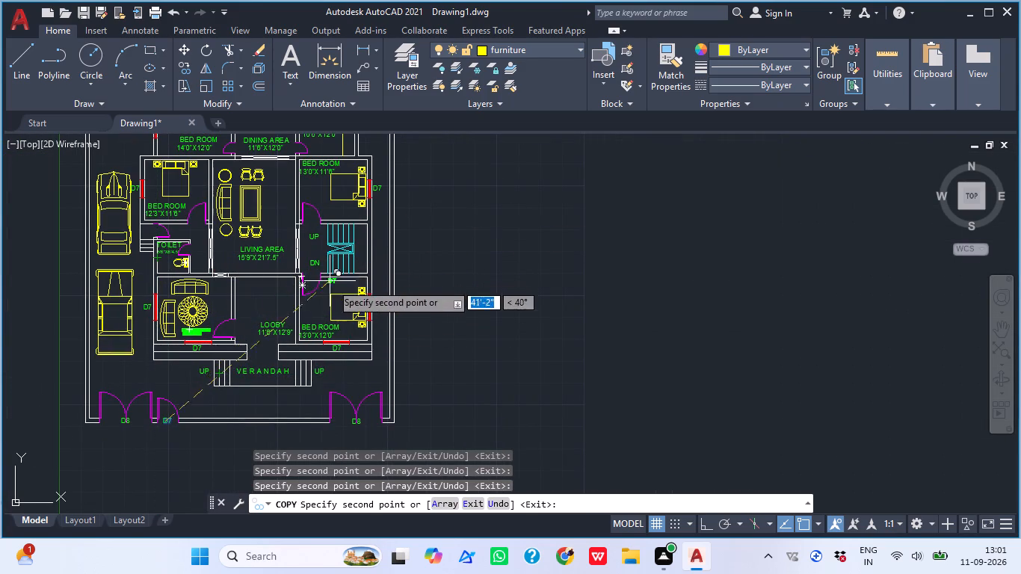
scroll(183, 269, "up", 6)
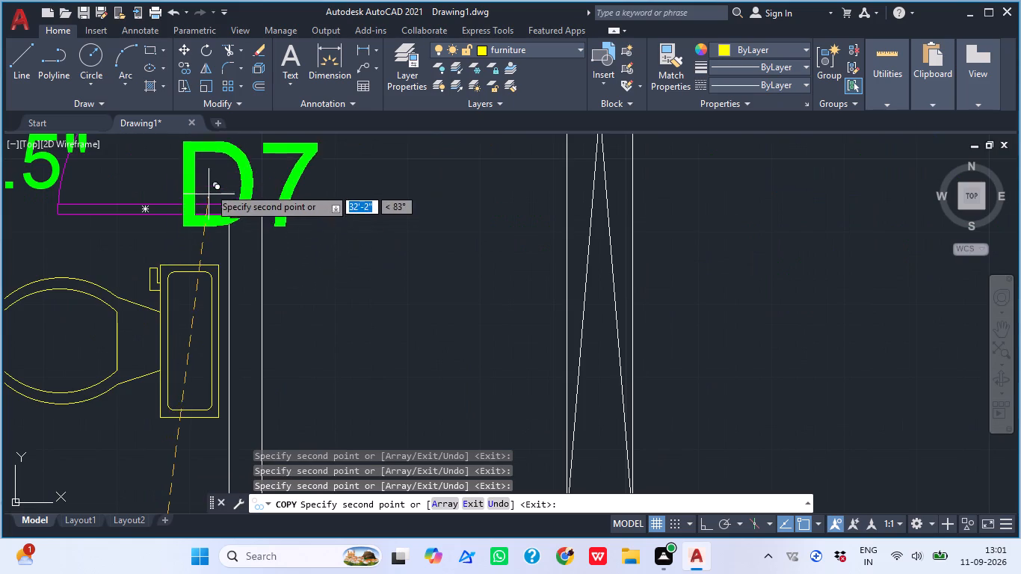
middle_click_drag(212, 212, 179, 352)
left_click(252, 277)
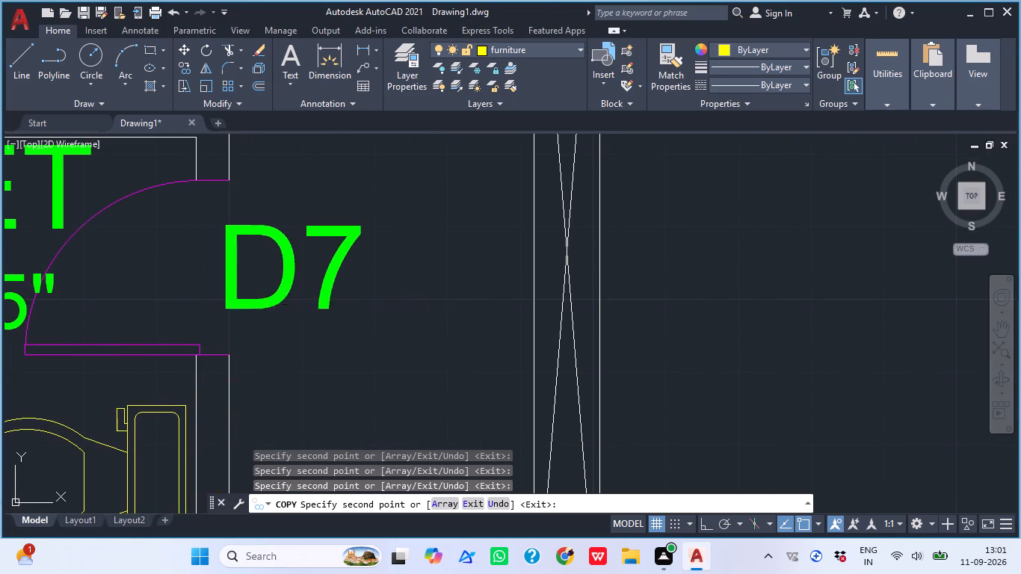
scroll(280, 335, "down", 3)
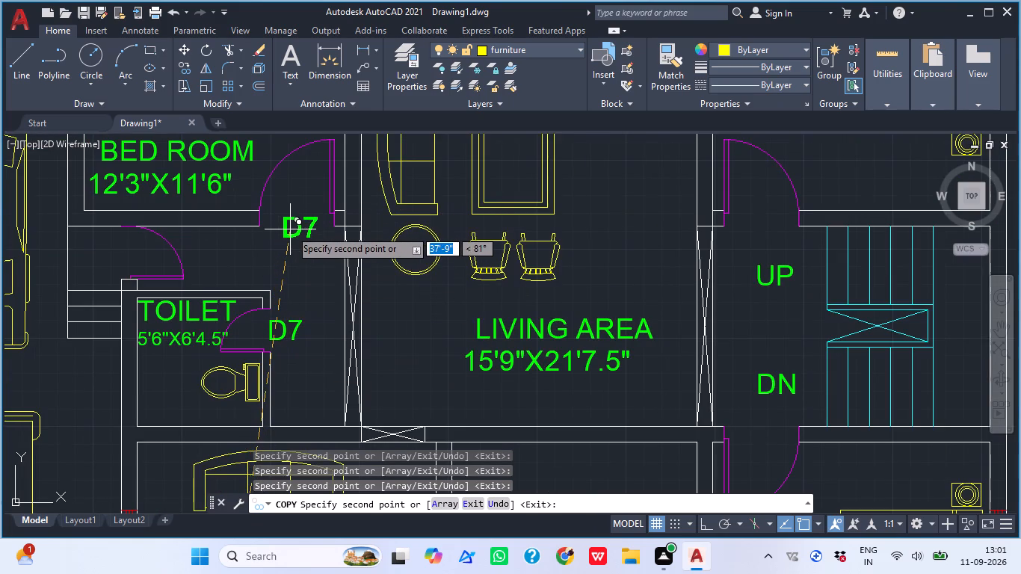
left_click(290, 229)
left_click(109, 255)
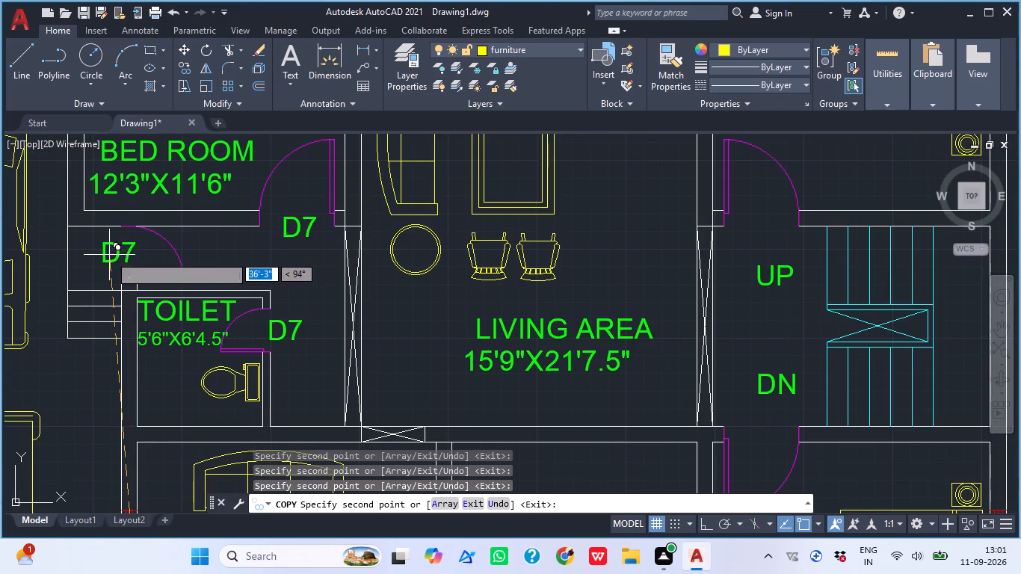
Place D7 label copies at the doors of the 13'0"X11'6" bedroom, the 13'0"X12'0" bedroom and the drawing room.
scroll(144, 271, "down", 2)
middle_click_drag(309, 285, 184, 297)
scroll(318, 265, "up", 3)
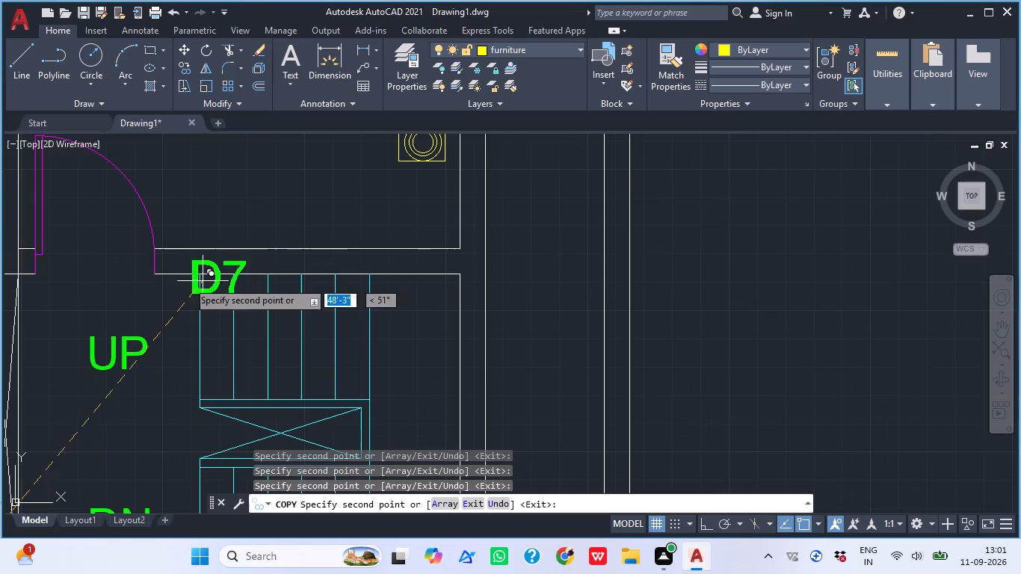
left_click(74, 267)
scroll(149, 202, "down", 2)
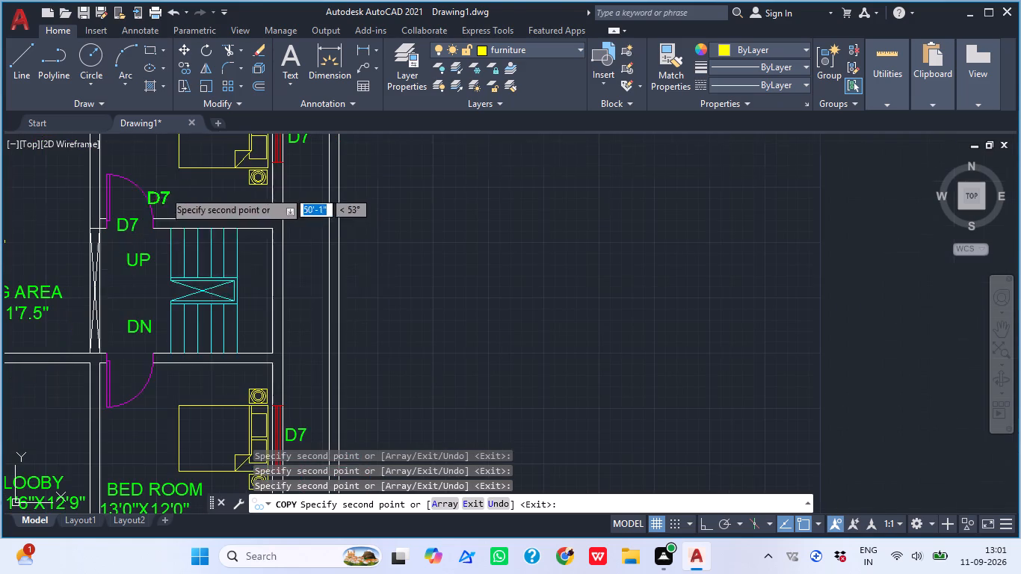
left_click(120, 362)
scroll(174, 355, "down", 2)
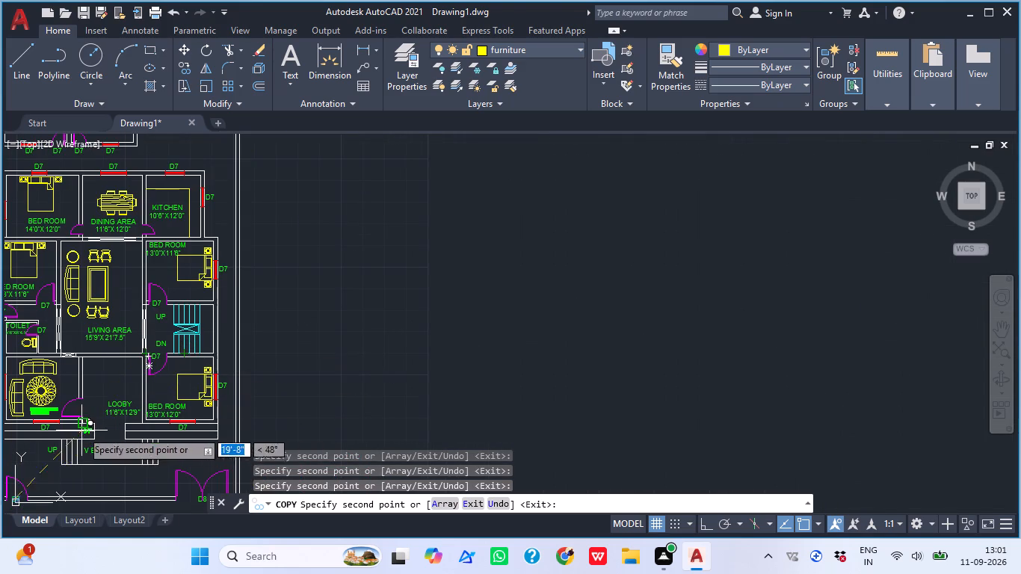
middle_click_drag(90, 433, 144, 423)
scroll(138, 407, "up", 3)
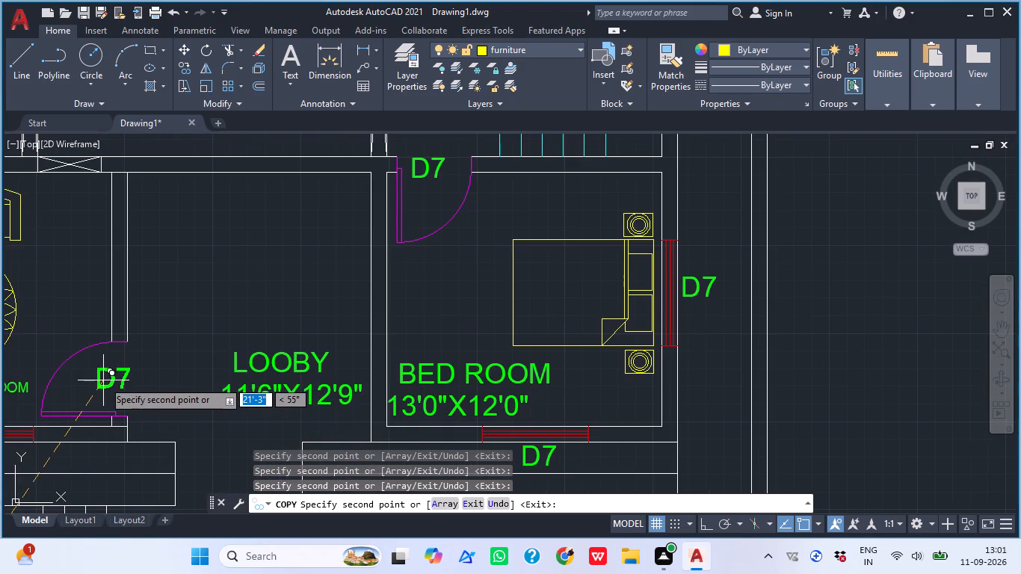
left_click(103, 380)
Place D7 label copies at the two doors on the west and east sides of the dining area, and finish copying.
scroll(173, 304, "down", 3)
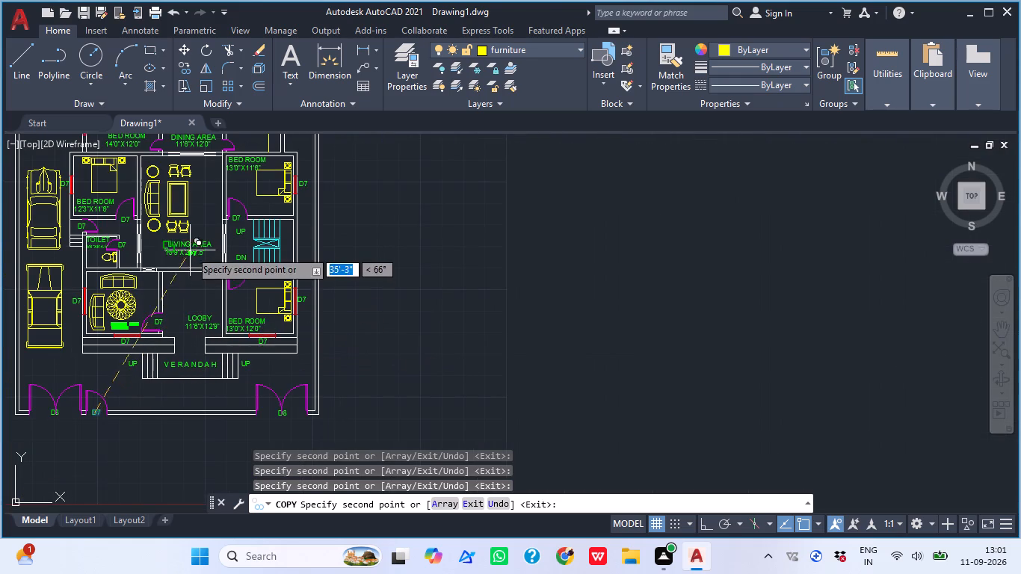
middle_click_drag(165, 247, 209, 401)
scroll(218, 294, "up", 6)
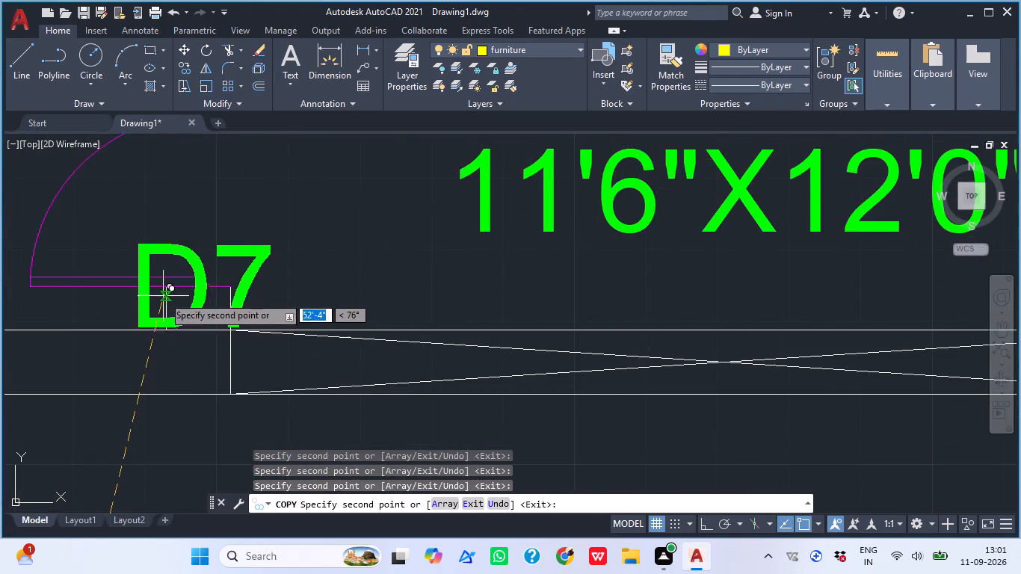
scroll(170, 264, "down", 2)
middle_click_drag(173, 359, 166, 387)
left_click(172, 303)
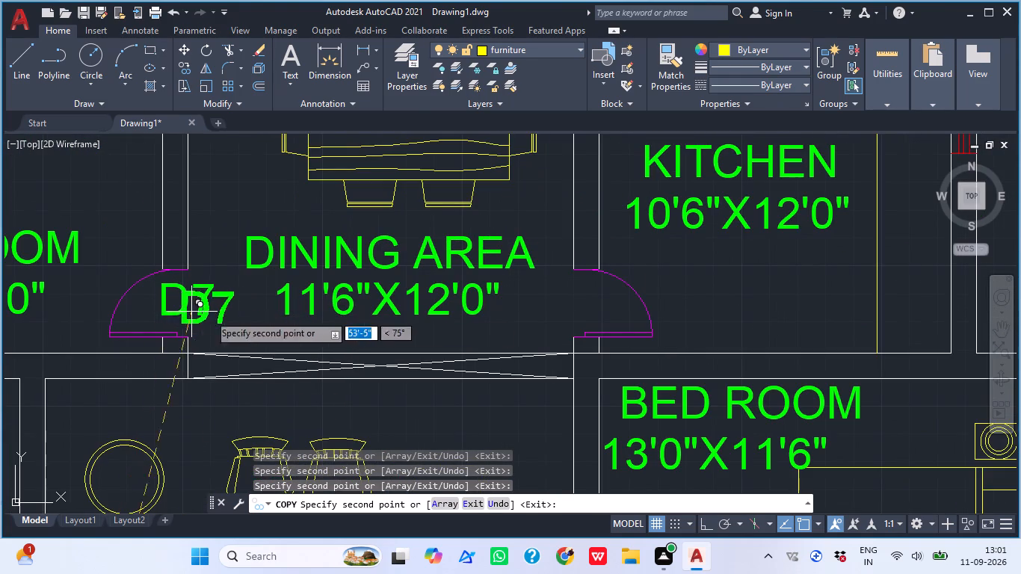
left_click(559, 312)
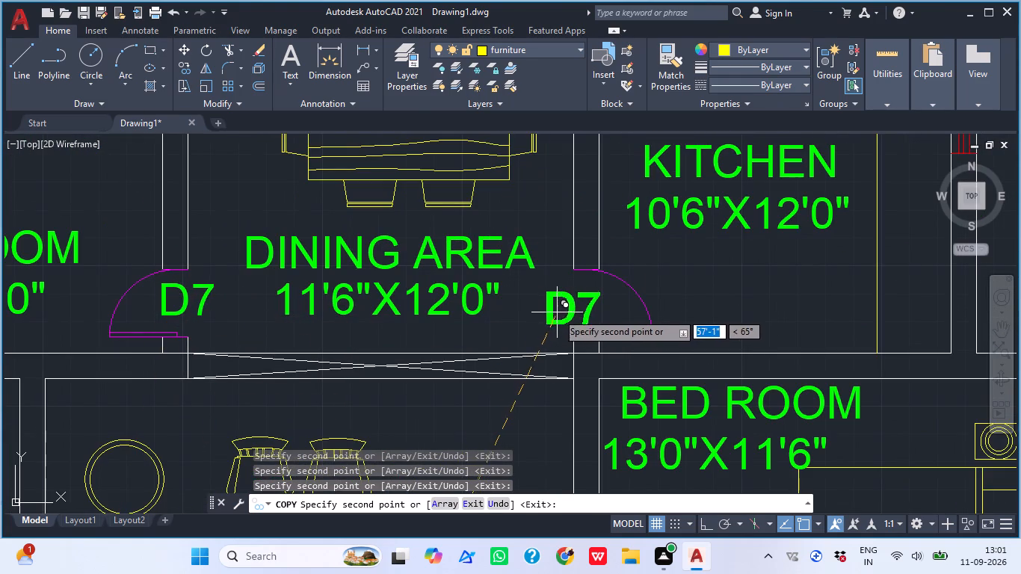
scroll(487, 360, "down", 2)
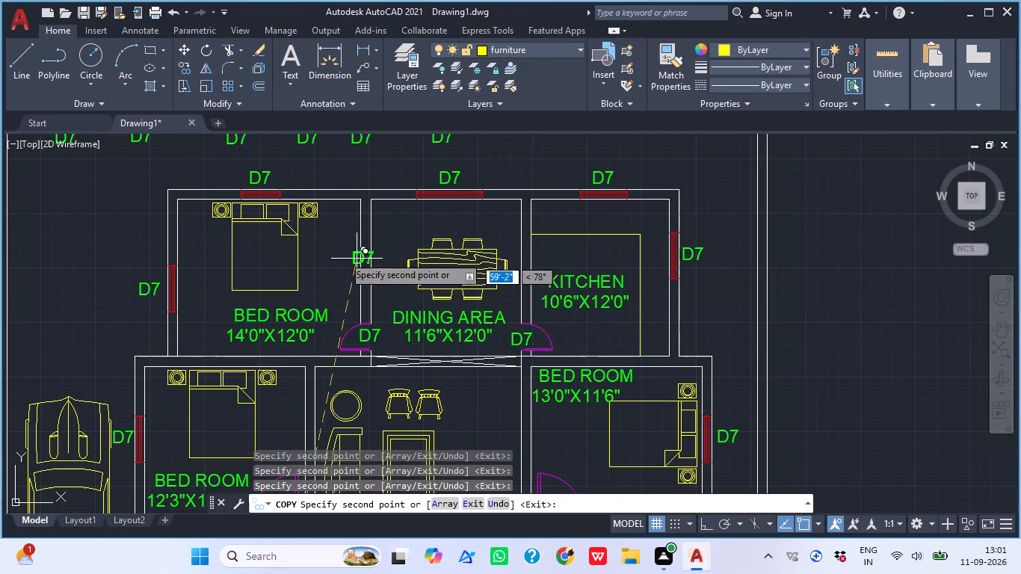
middle_click_drag(376, 315, 393, 334)
middle_click_drag(570, 430, 565, 376)
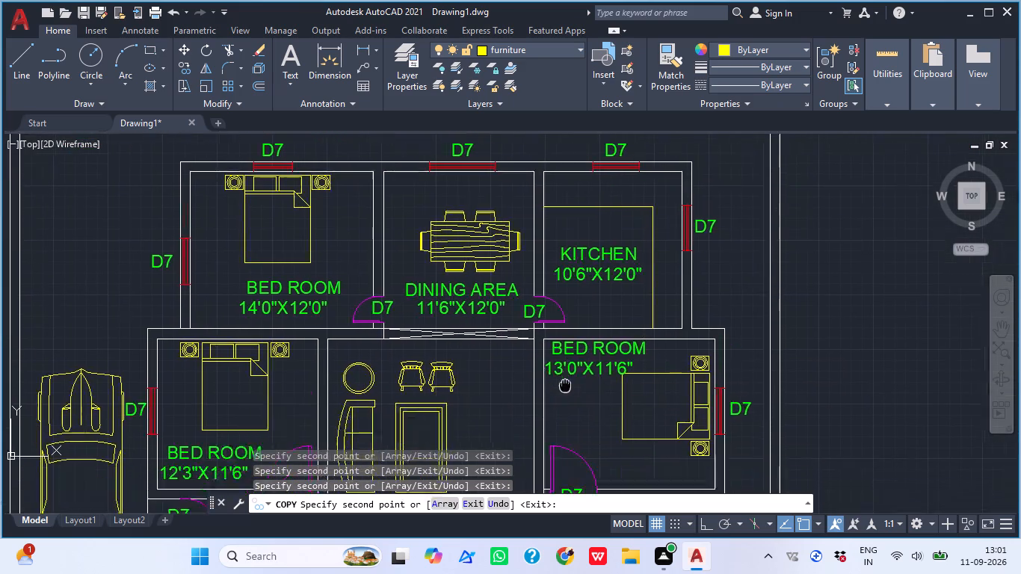
middle_click_drag(565, 376, 578, 169)
scroll(467, 223, "down", 2)
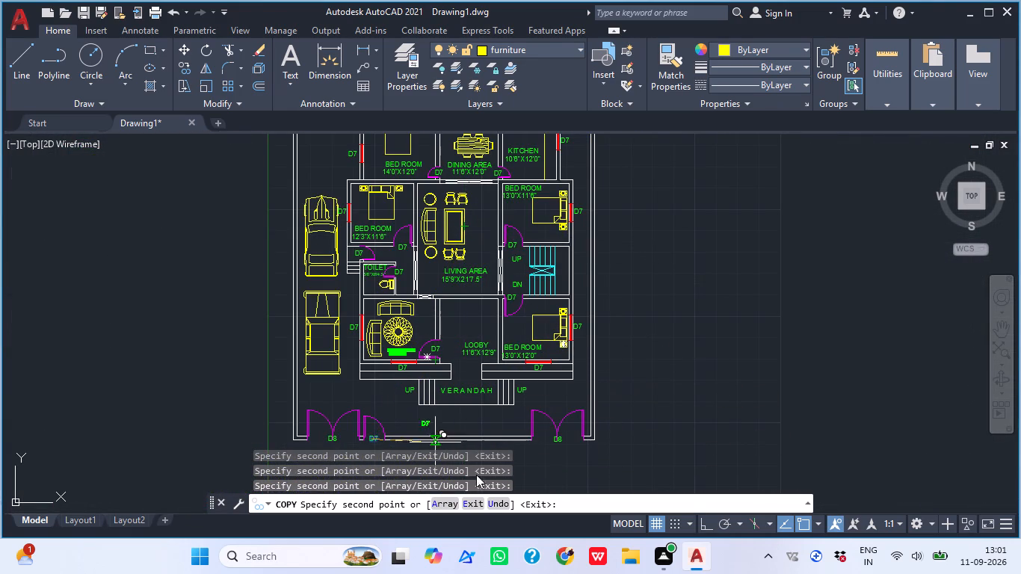
key("Escape")
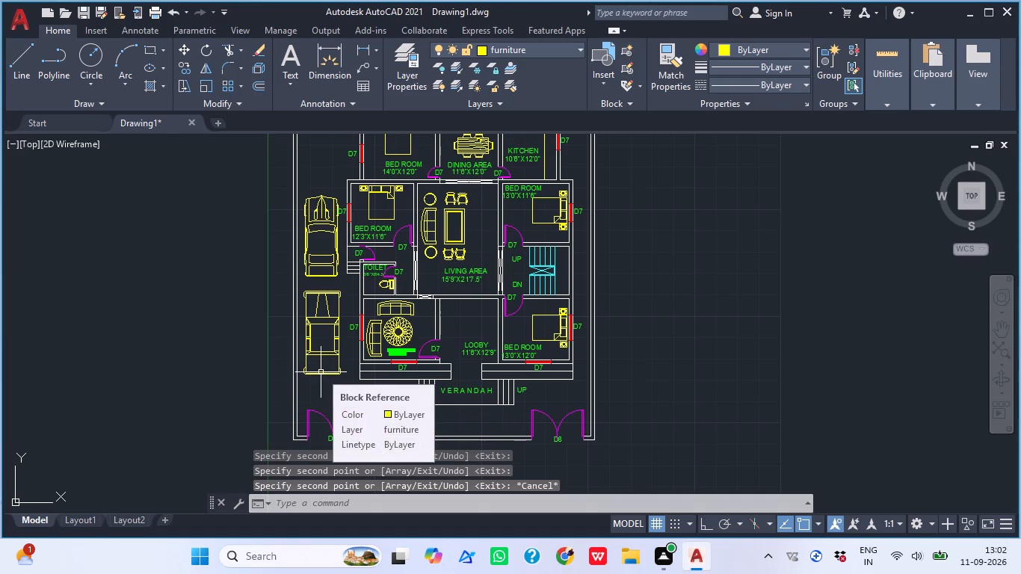
Change the westernmost 12'0"X8'3" room's window label to W3 and its door label to D2.
middle_click_drag(312, 296, 247, 573)
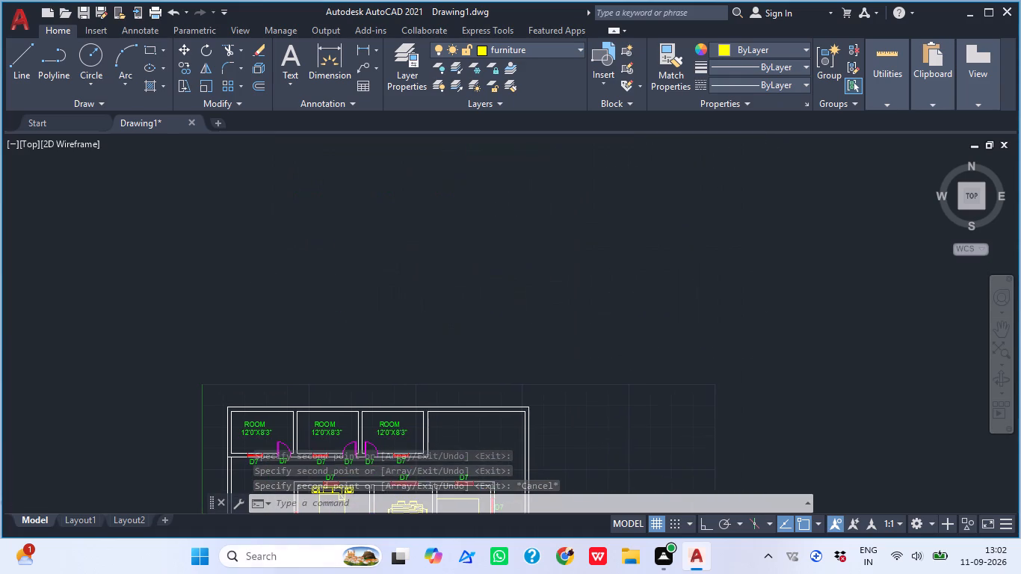
middle_click_drag(395, 347, 573, 19)
middle_click_drag(444, 214, 410, 298)
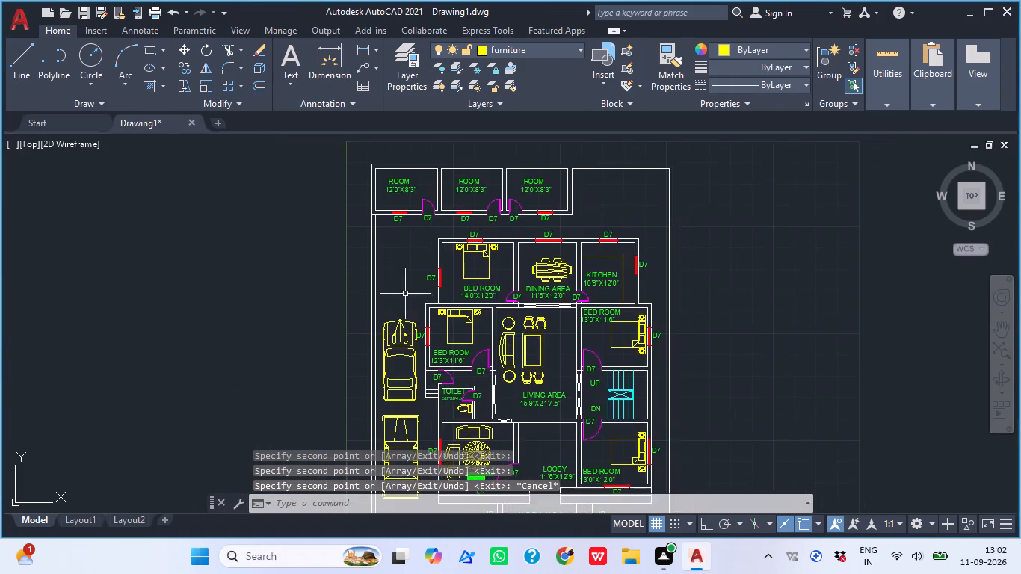
scroll(391, 217, "up", 3)
middle_click_drag(471, 239, 399, 315)
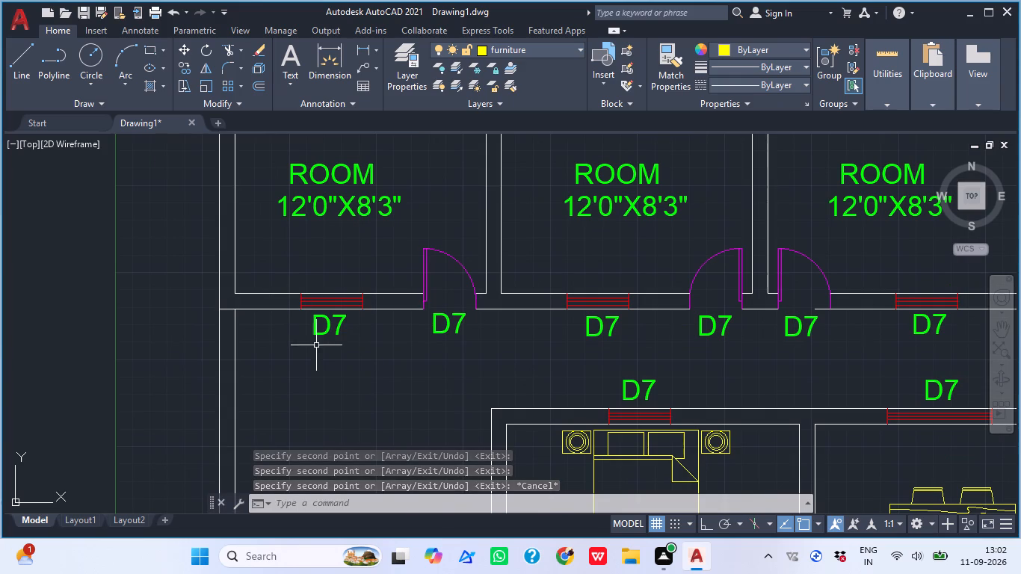
double_click(333, 324)
left_click(317, 326)
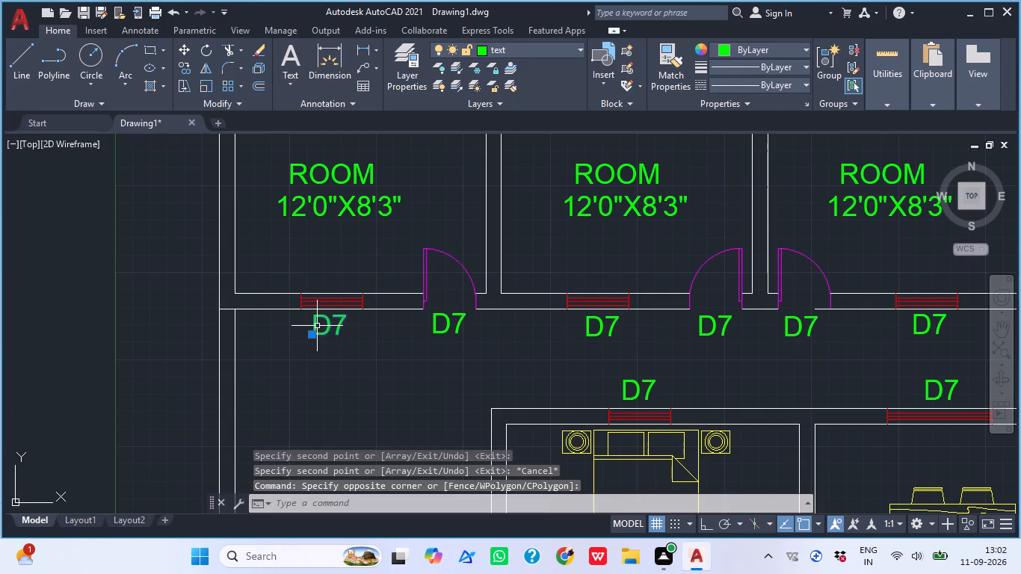
double_click(317, 326)
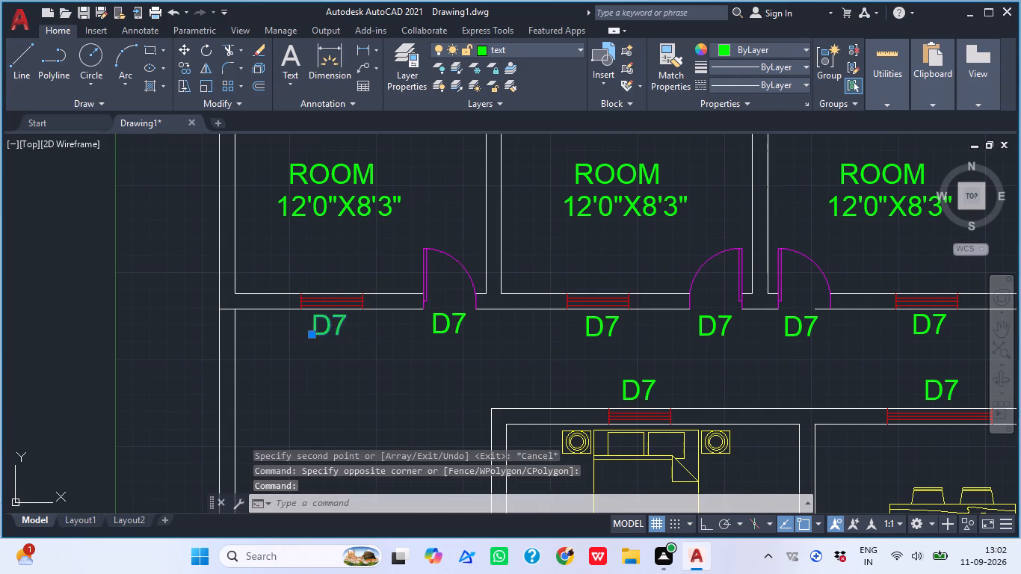
key("w")
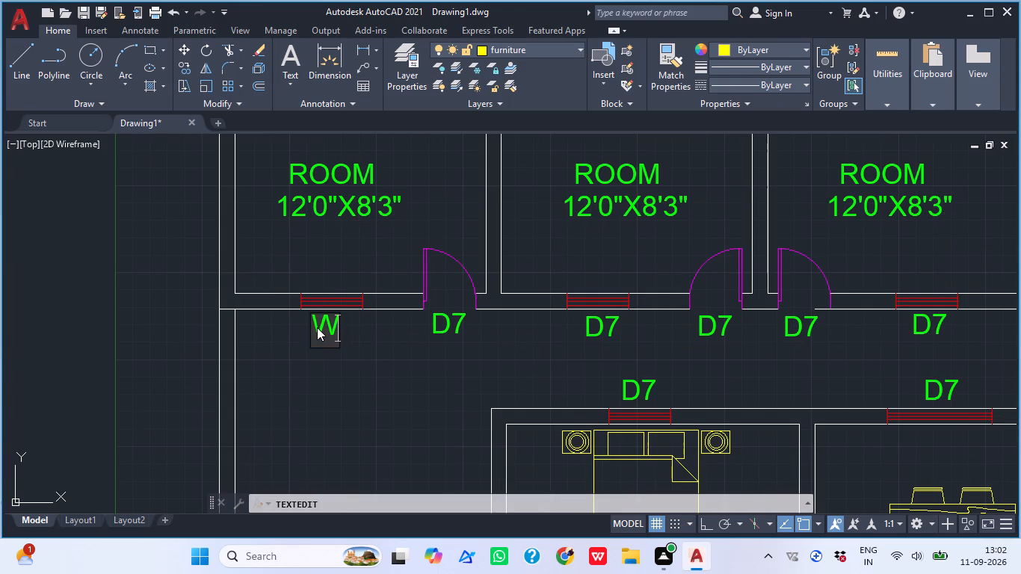
key("3")
left_click(451, 372)
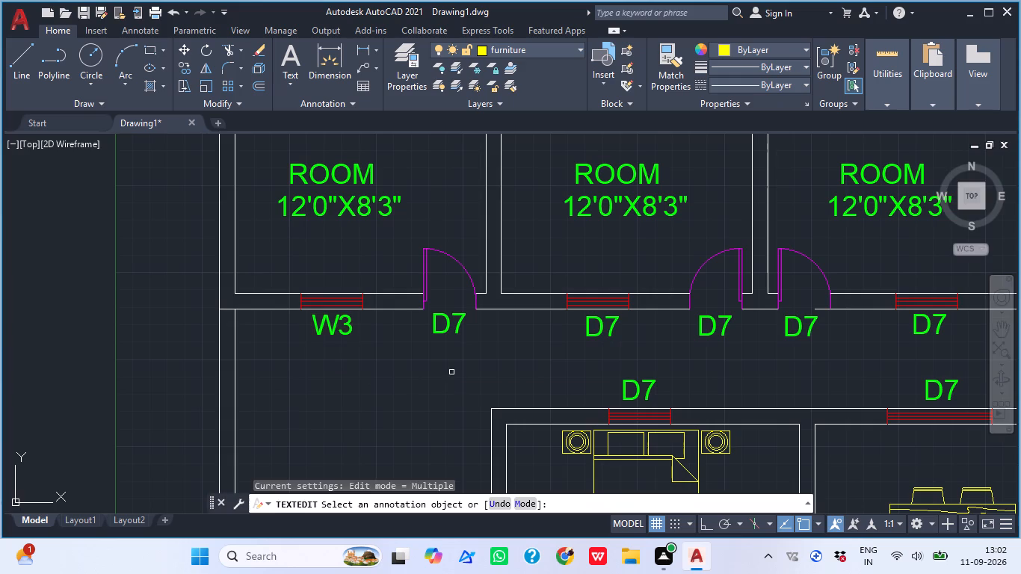
double_click(454, 322)
double_click(435, 324)
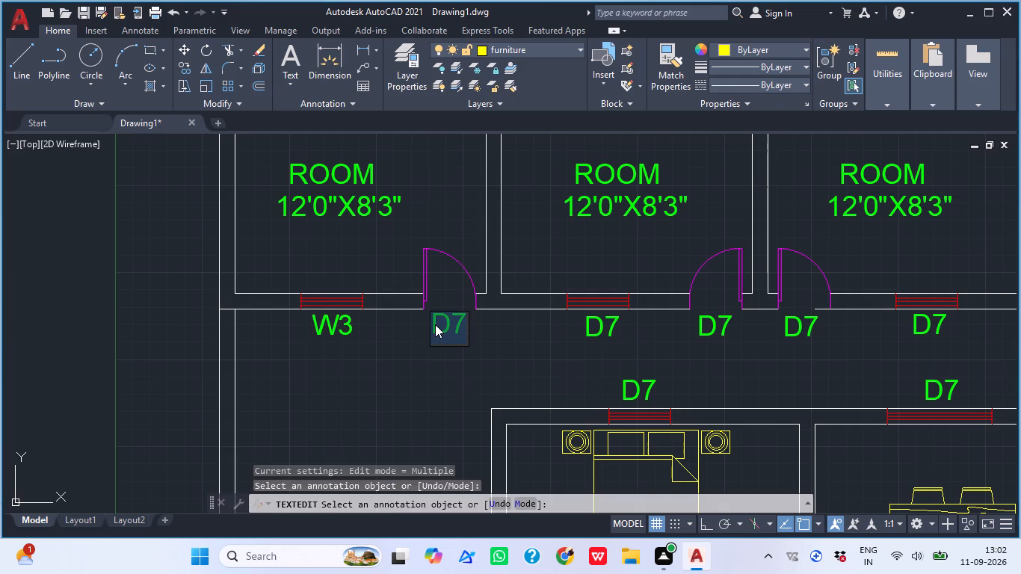
type("D2")
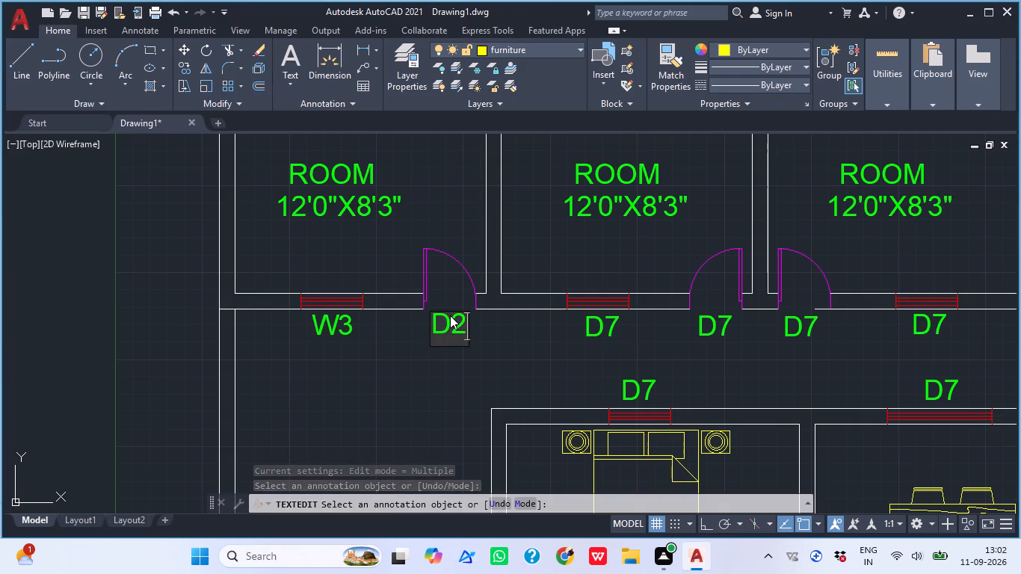
Change the middle 12'0"X8'3" room's window label to W3 and its door label to D2.
double_click(600, 319)
left_click(588, 324)
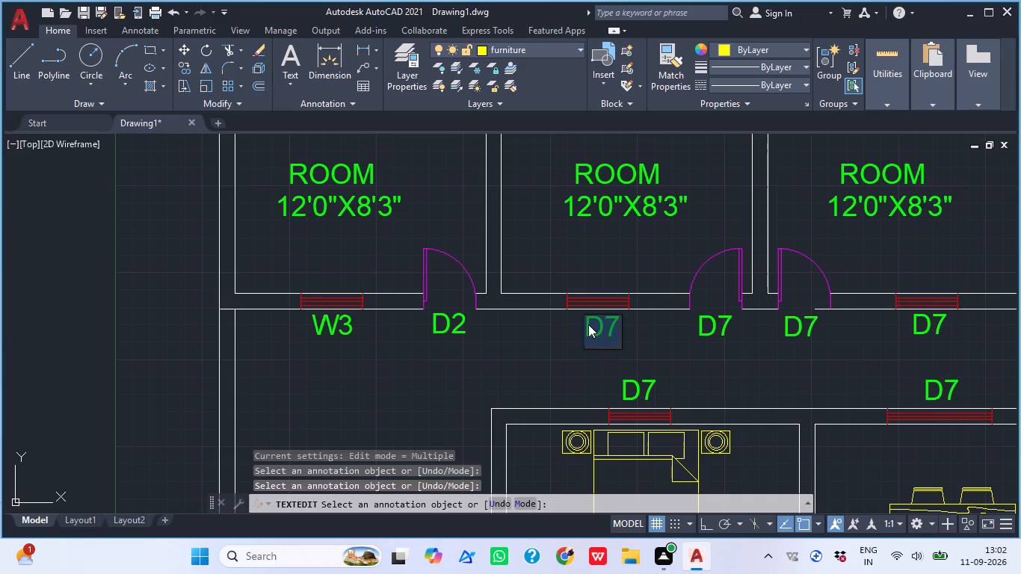
type("W3")
left_click(685, 333)
double_click(703, 321)
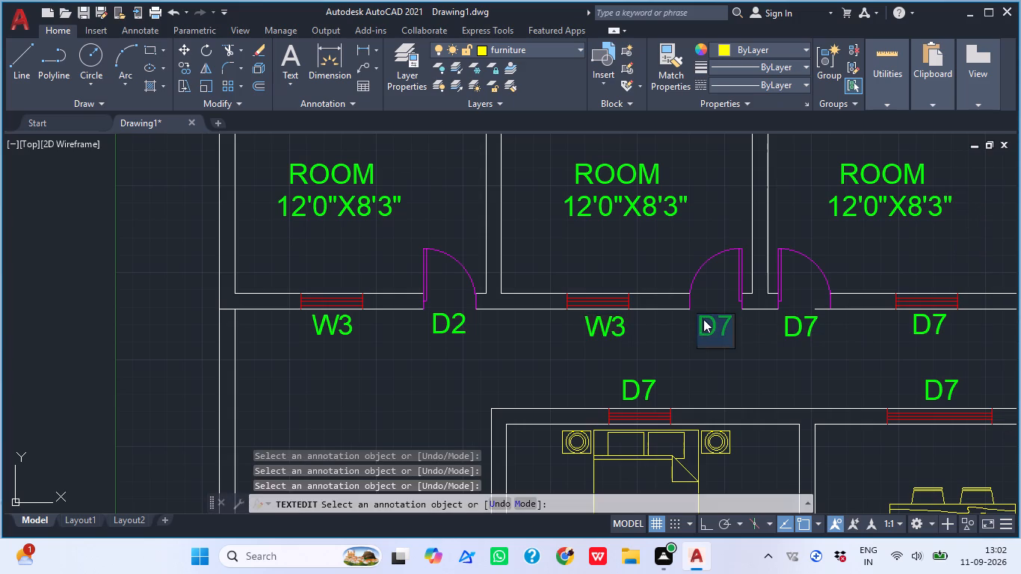
type("D2")
Change the easternmost 12'0"X8'3" room's door label to D2 and its window label to W3.
double_click(785, 324)
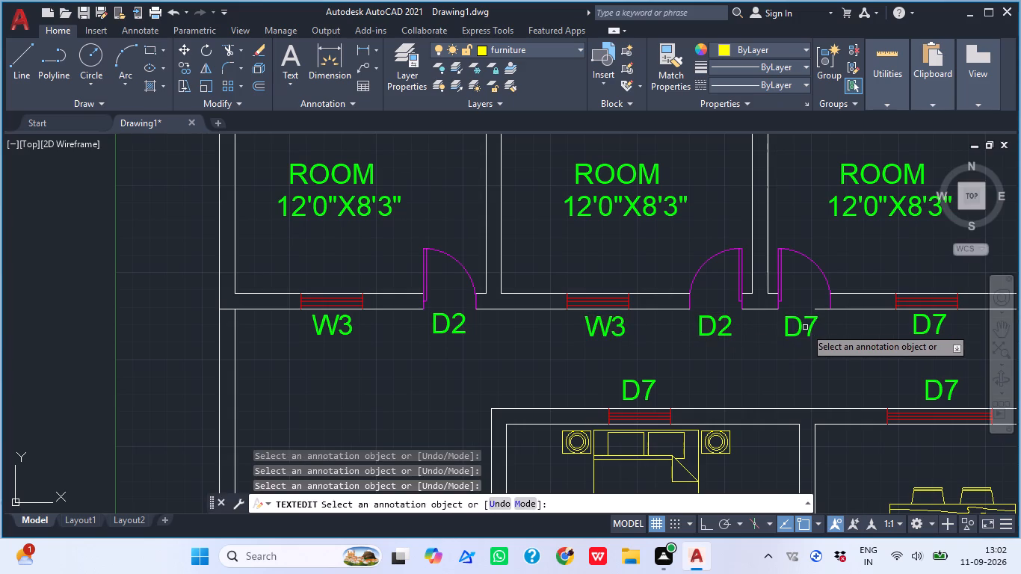
left_click(805, 327)
double_click(791, 327)
left_click(787, 327)
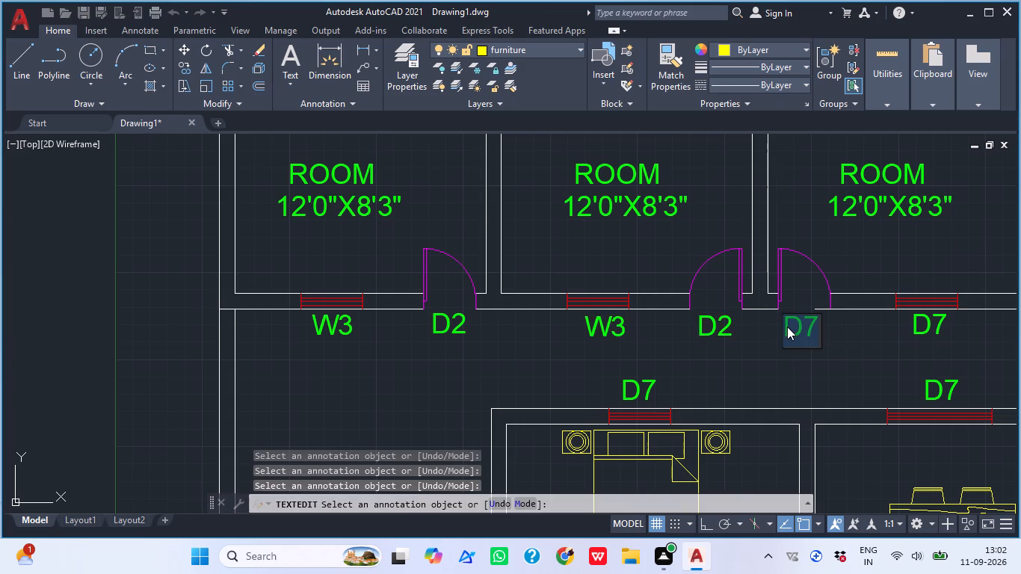
type("D22")
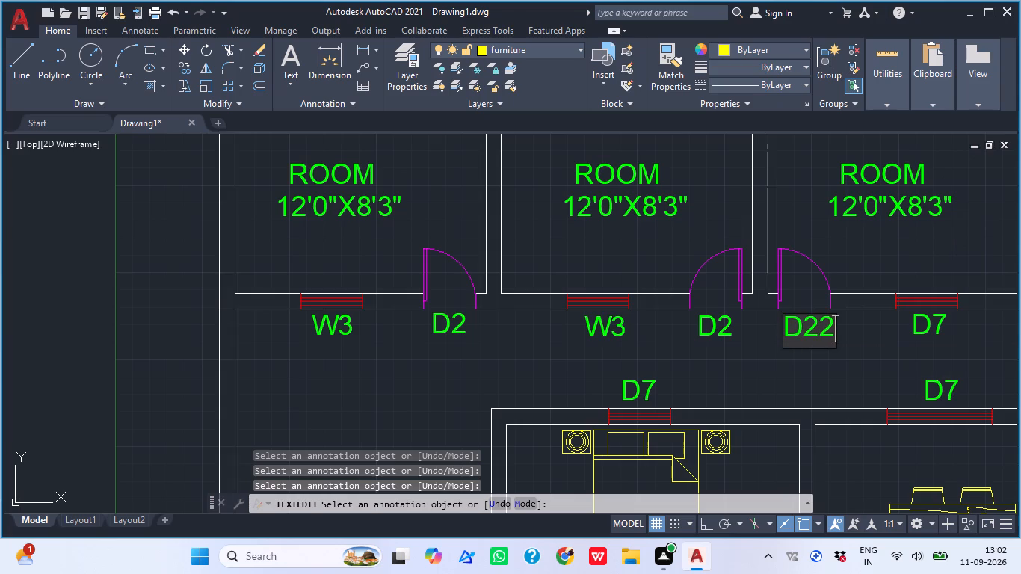
key("BackSpace")
left_click(929, 333)
left_click(908, 306)
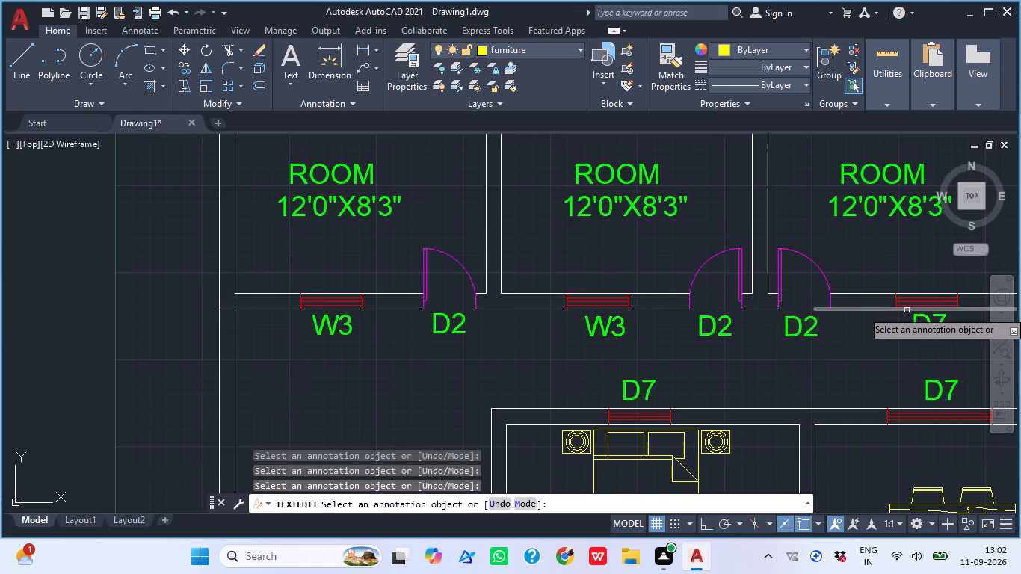
left_click(919, 324)
type("W3")
left_click(899, 374)
Change the 14'0"X12'0" bedroom's north window label to W3 and the dining area's window label to W1.
middle_click_drag(934, 402, 771, 325)
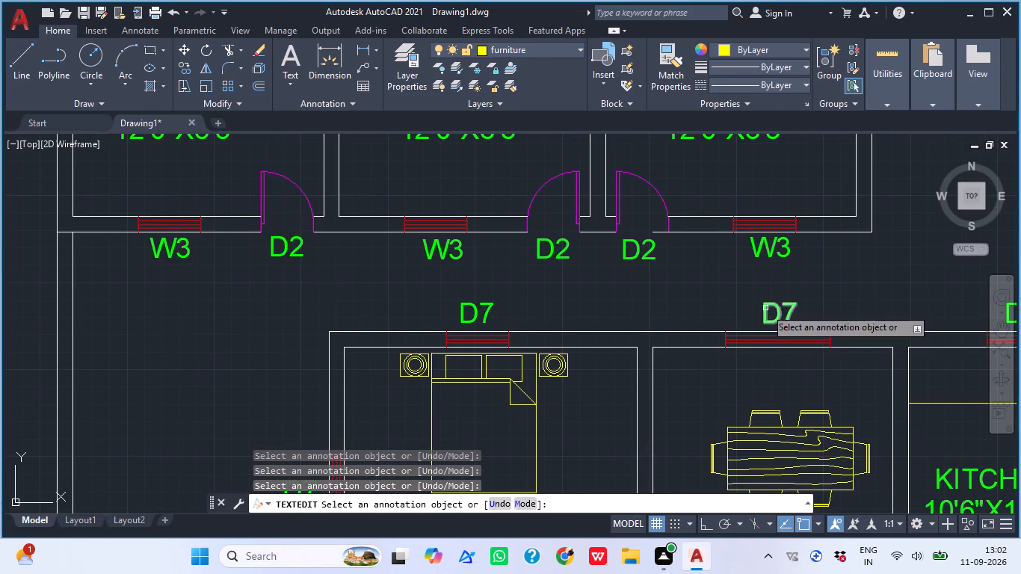
left_click(466, 308)
left_click(464, 308)
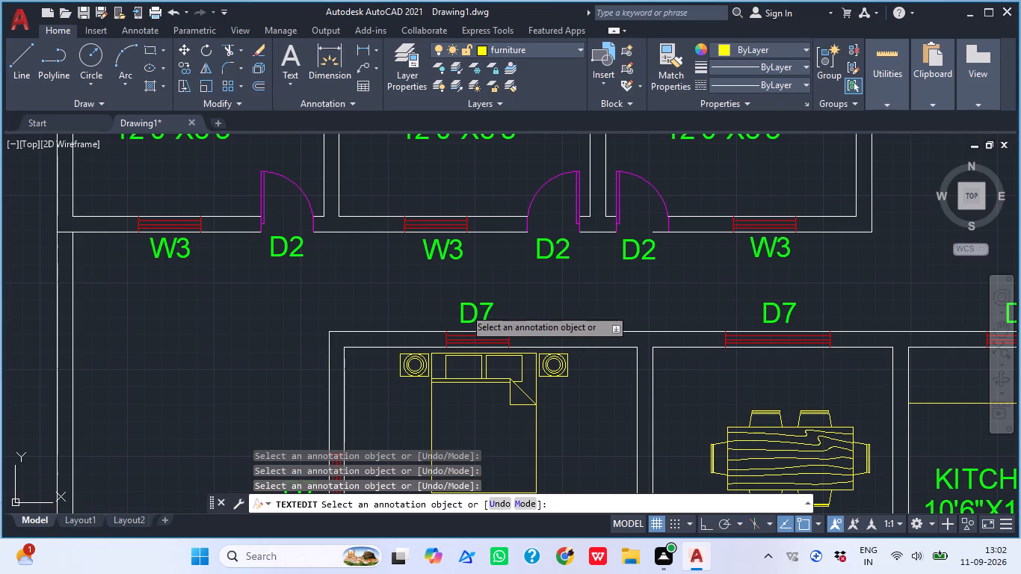
type("W3")
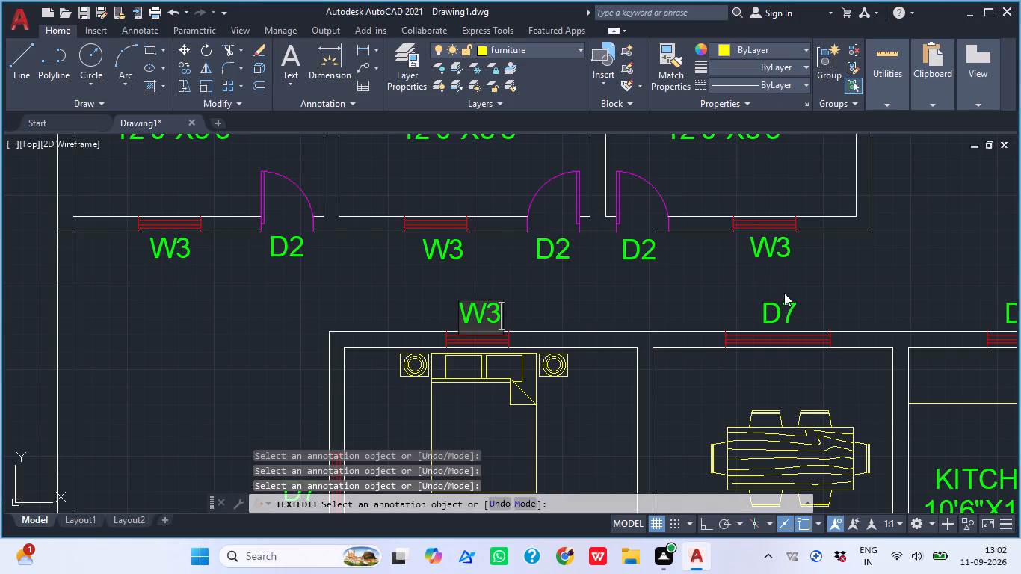
left_click(786, 296)
left_click(771, 314)
left_click(762, 315)
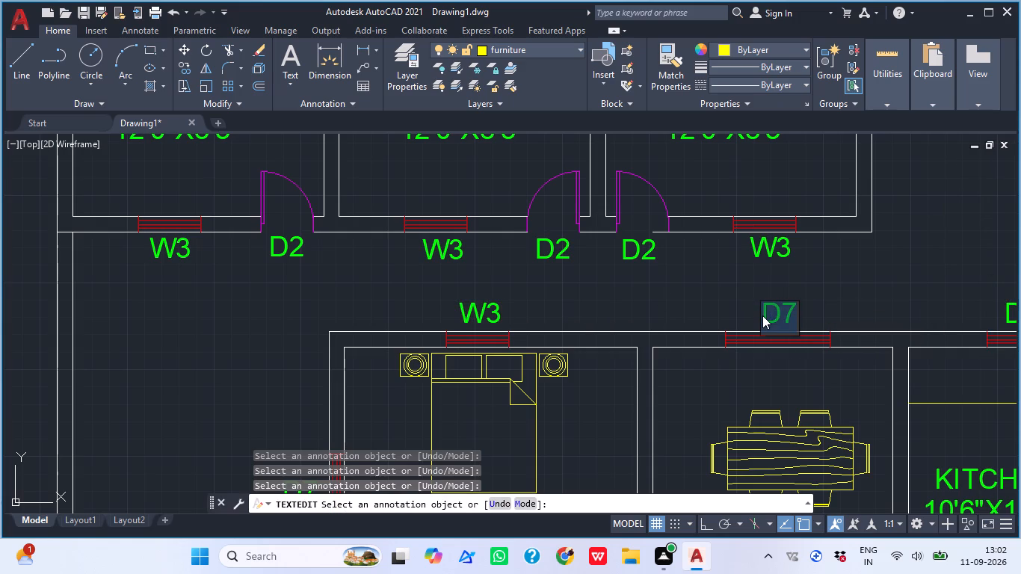
type("W1")
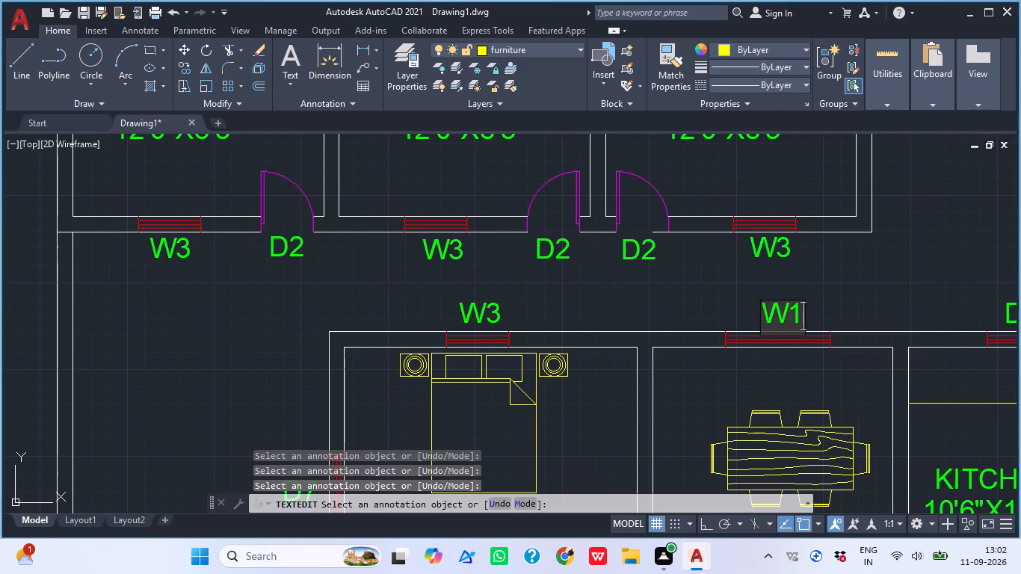
Change the labels of the kitchen's north and east windows to W2.
middle_click_drag(804, 319, 571, 283)
left_click(786, 272)
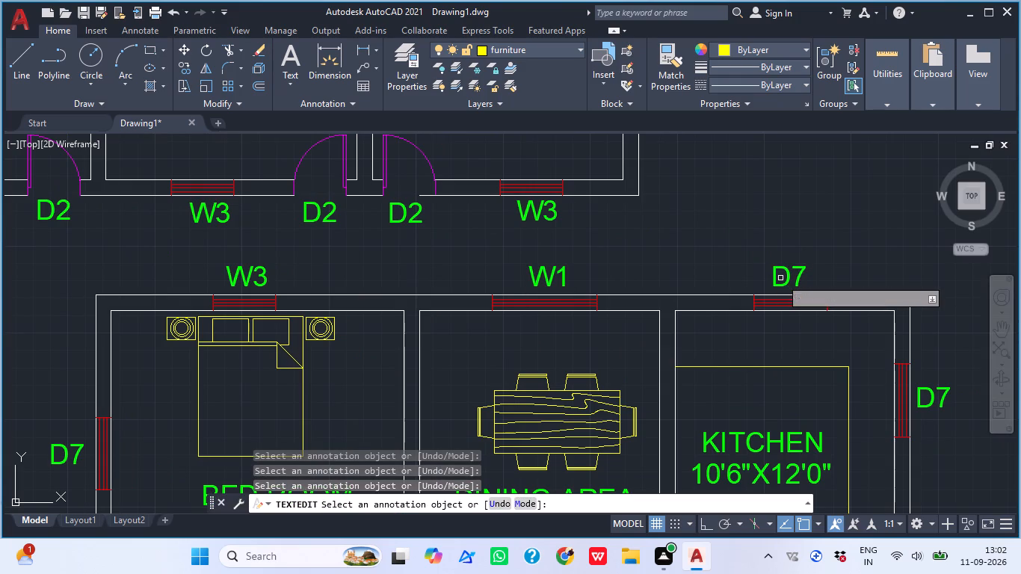
left_click(780, 278)
left_click(788, 281)
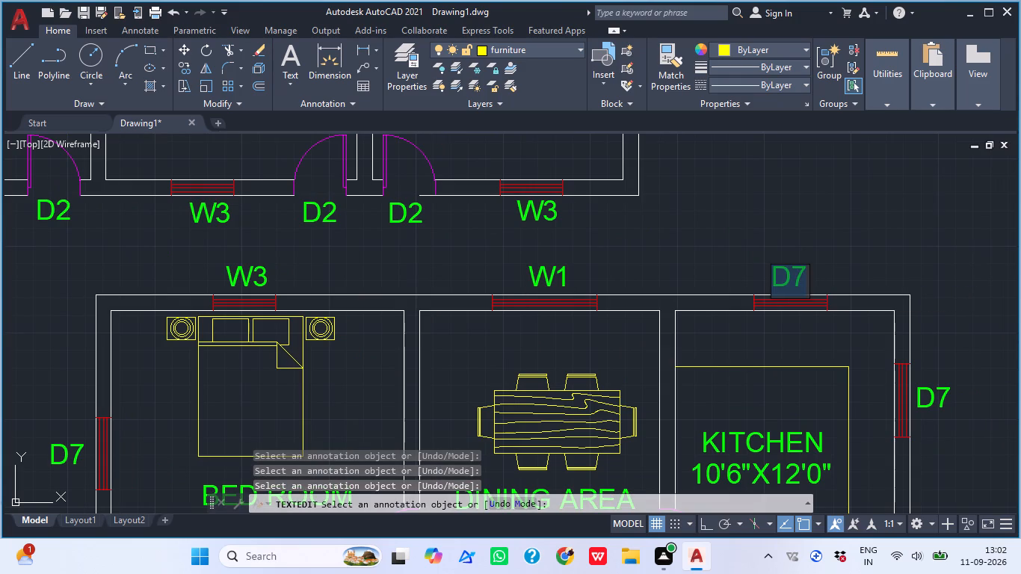
type("W2")
left_click(950, 395)
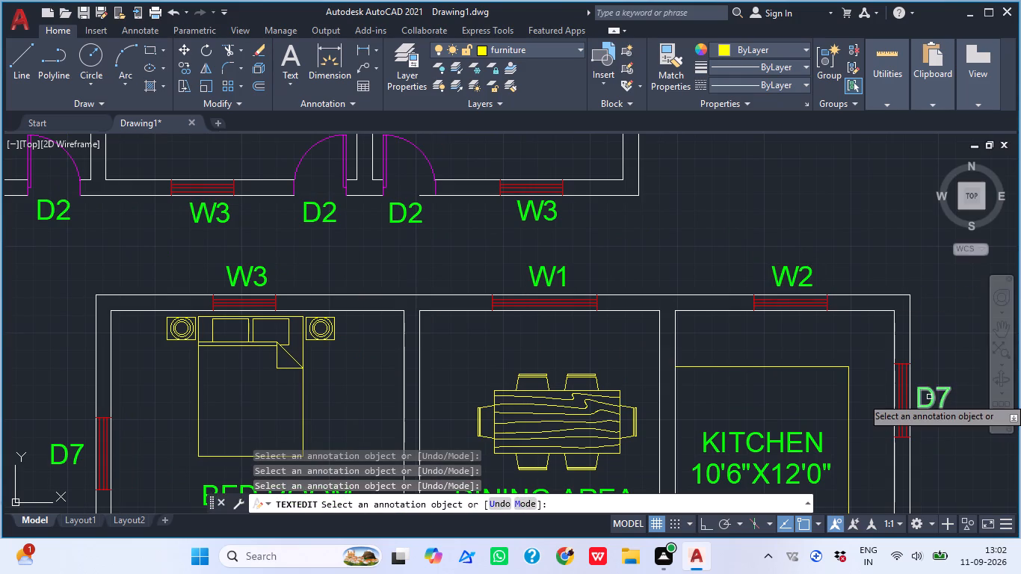
left_click(927, 397)
left_click(922, 396)
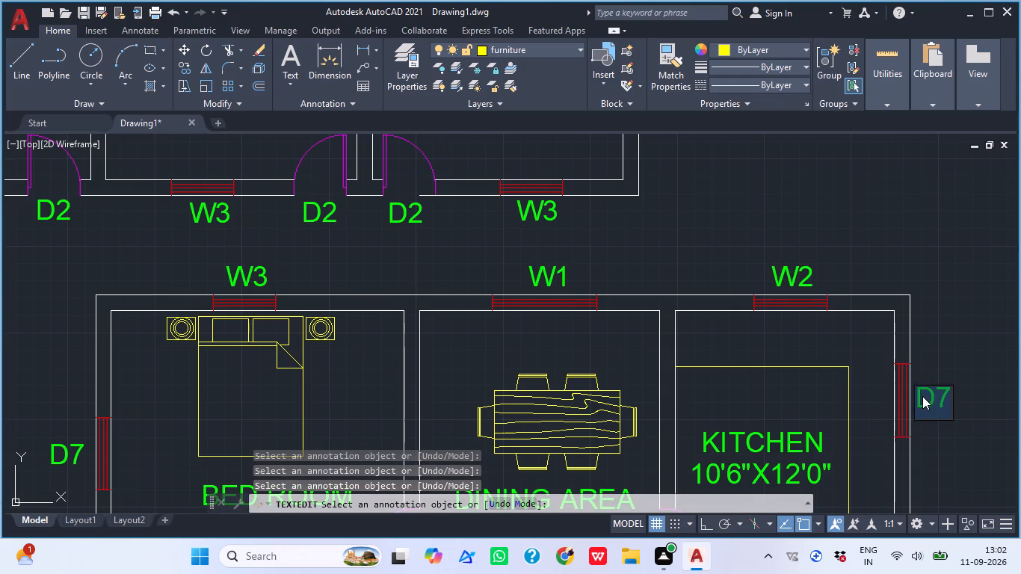
type("W2")
Change the west window labels of the 14'0"X12'0" and 12'3"X11'6" bedrooms to W2.
middle_click_drag(922, 395, 872, 238)
middle_click_drag(78, 291, 237, 274)
left_click(179, 271)
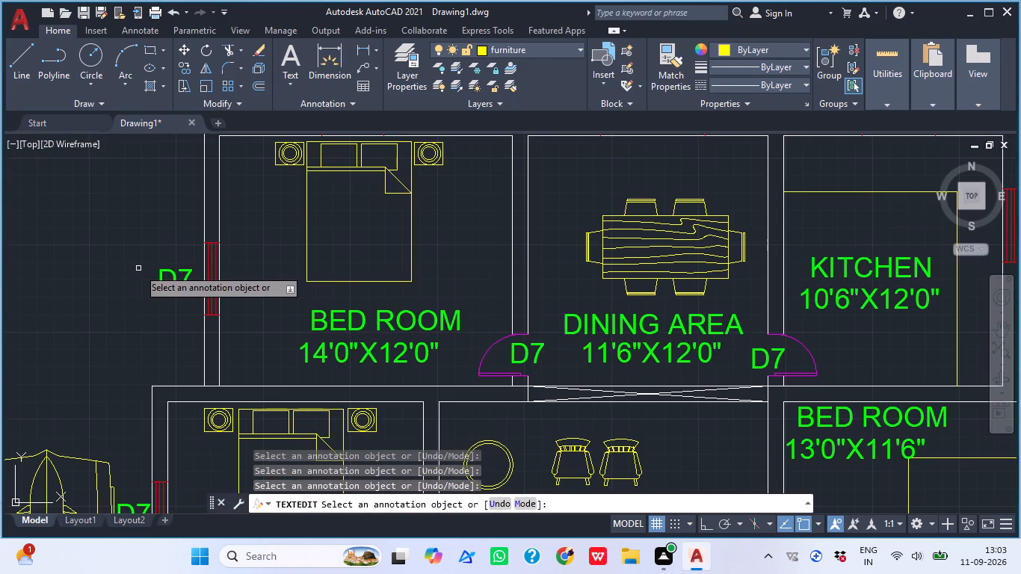
left_click(167, 284)
left_click(161, 273)
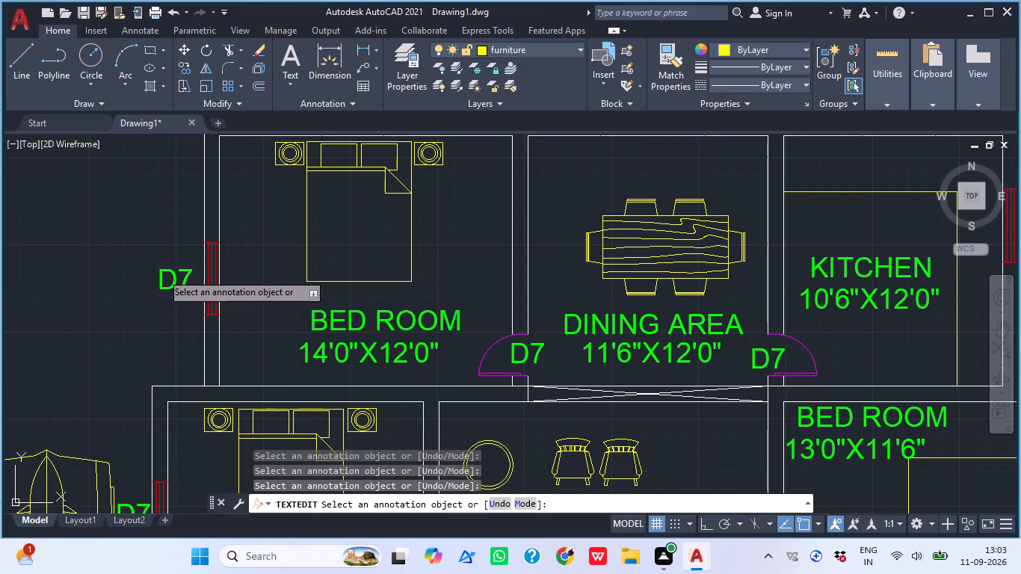
type("W2")
scroll(261, 247, "down", 2)
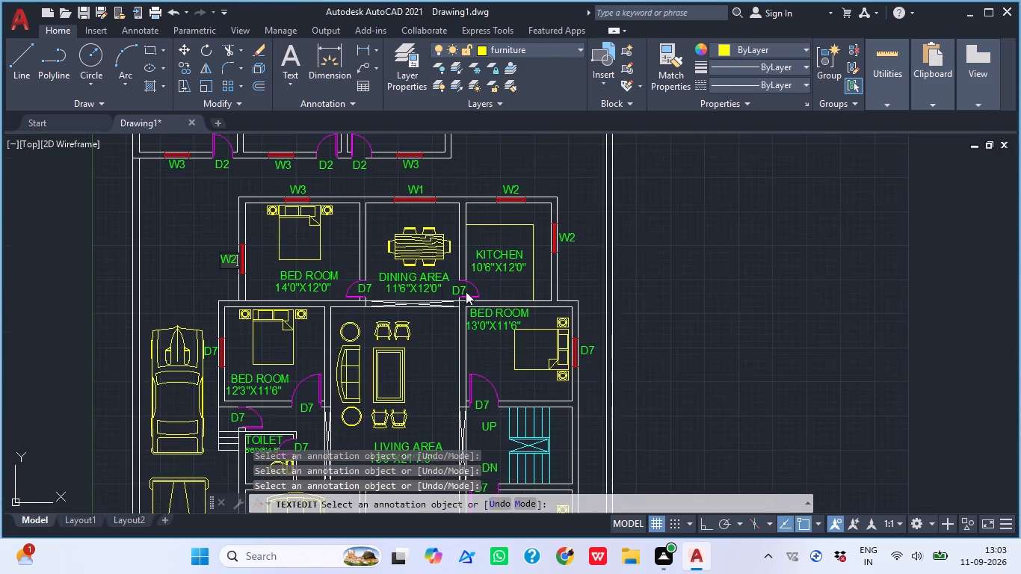
middle_click_drag(480, 297, 481, 218)
scroll(207, 286, "up", 2)
left_click(213, 249)
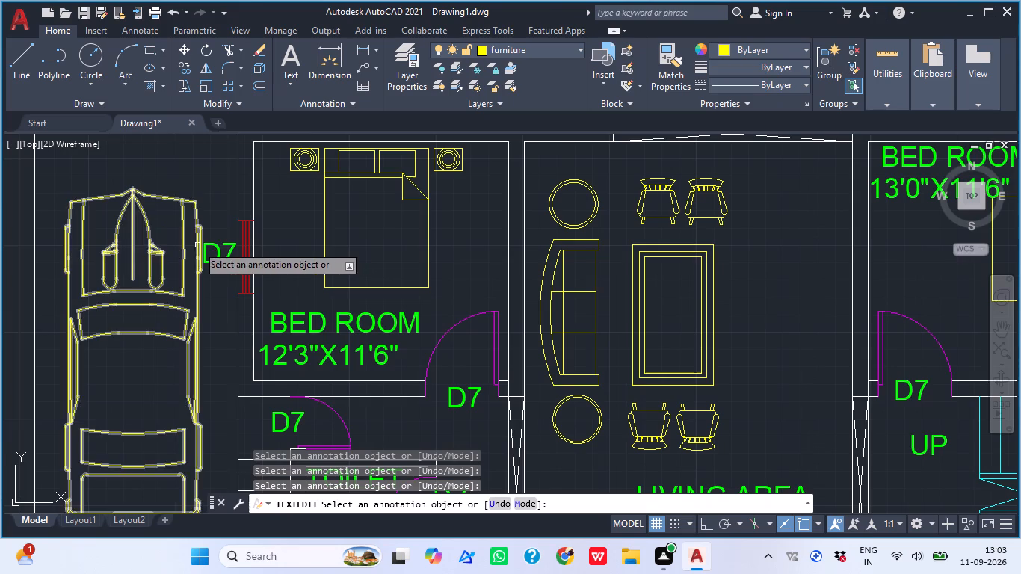
double_click(225, 242)
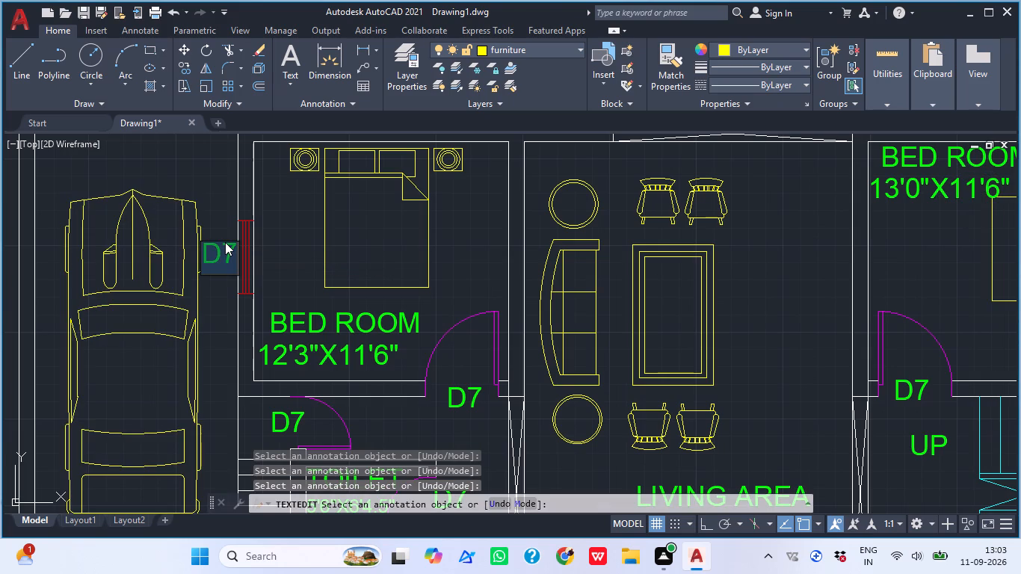
type("W2")
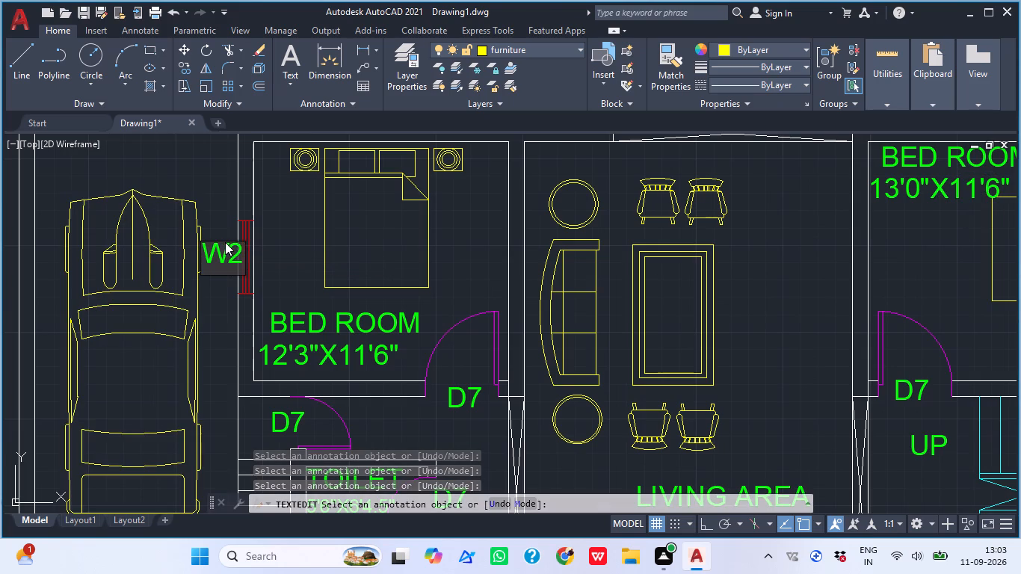
Change the east window label of the 13'0"X11'6" bedroom to W2.
middle_click_drag(570, 259, 396, 240)
middle_click_drag(552, 274, 272, 330)
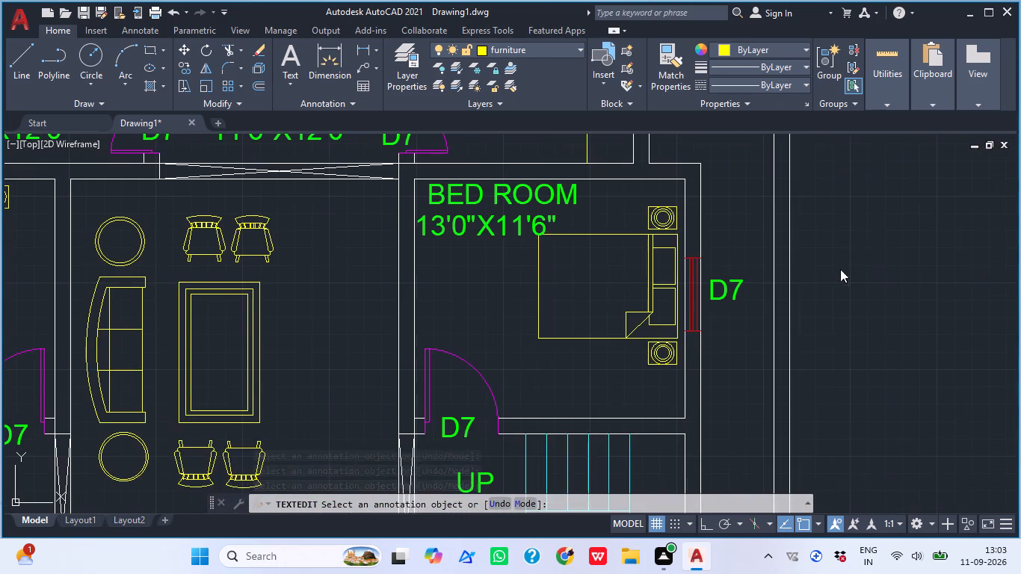
double_click(715, 288)
left_click(715, 288)
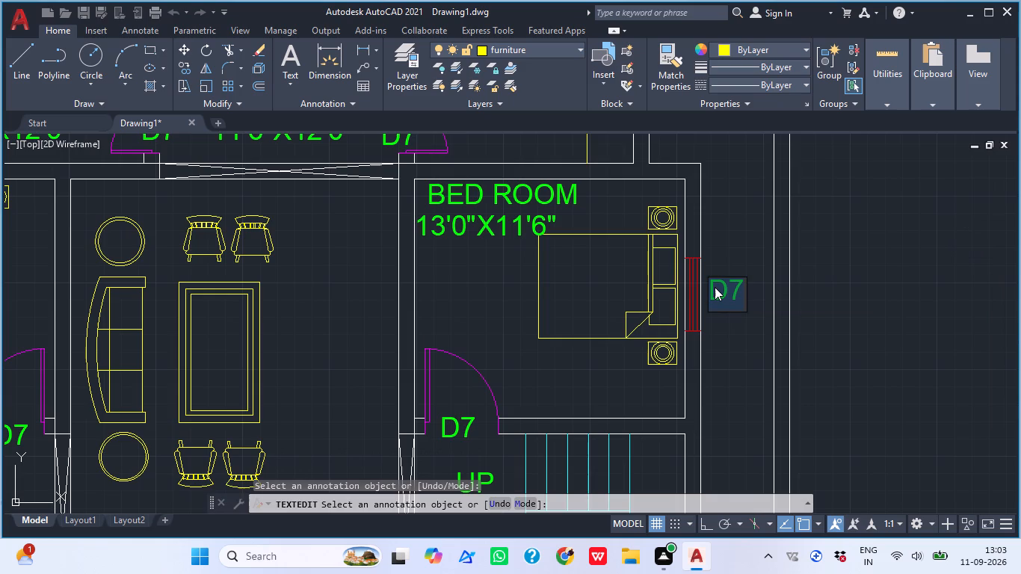
type("W2")
left_click(734, 341)
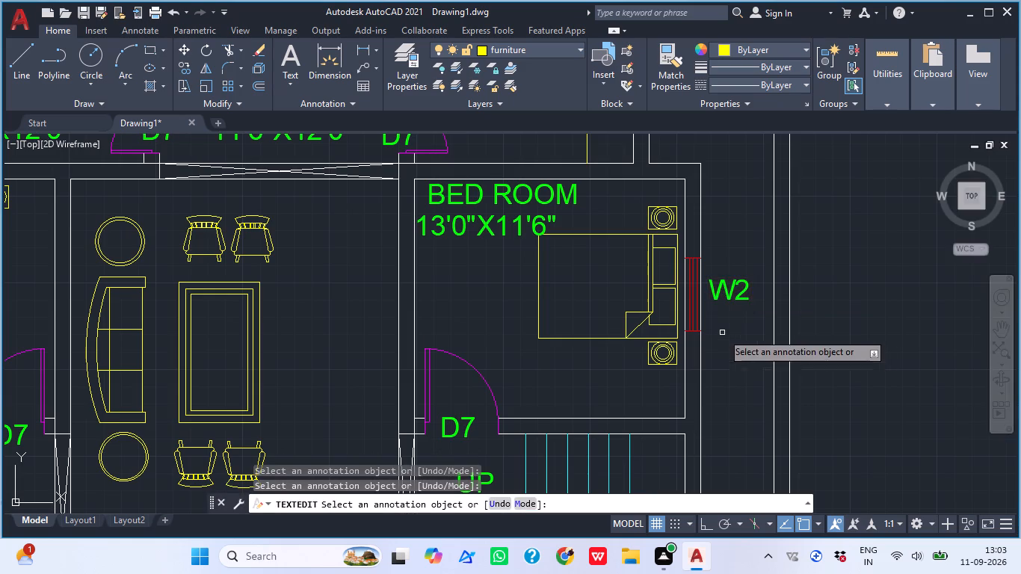
Change the labels of the two doors on the west and east sides of the dining area to D2.
middle_click_drag(722, 333, 789, 204)
scroll(503, 312, "down", 2)
middle_click_drag(511, 238, 516, 340)
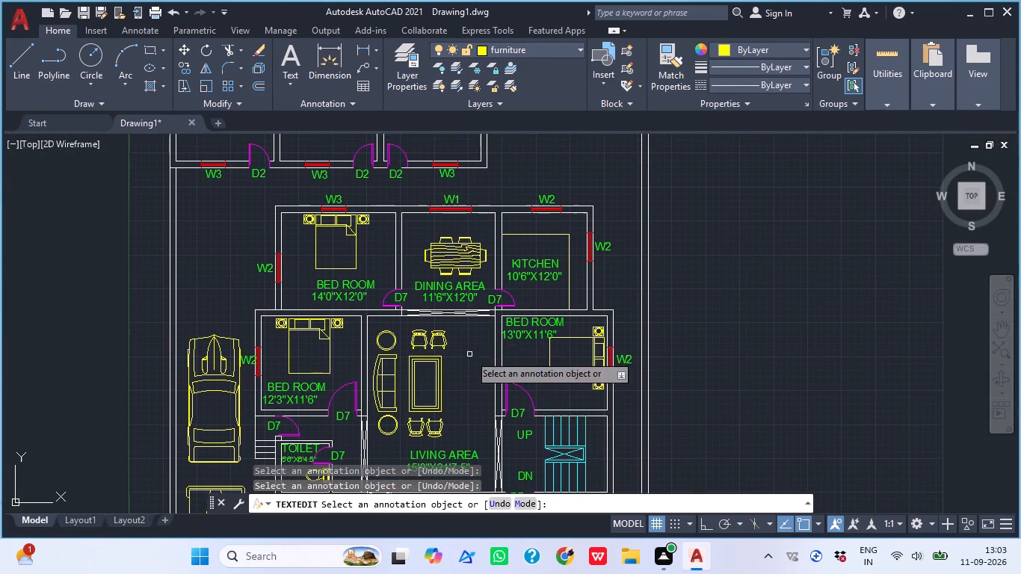
scroll(398, 266, "up", 2)
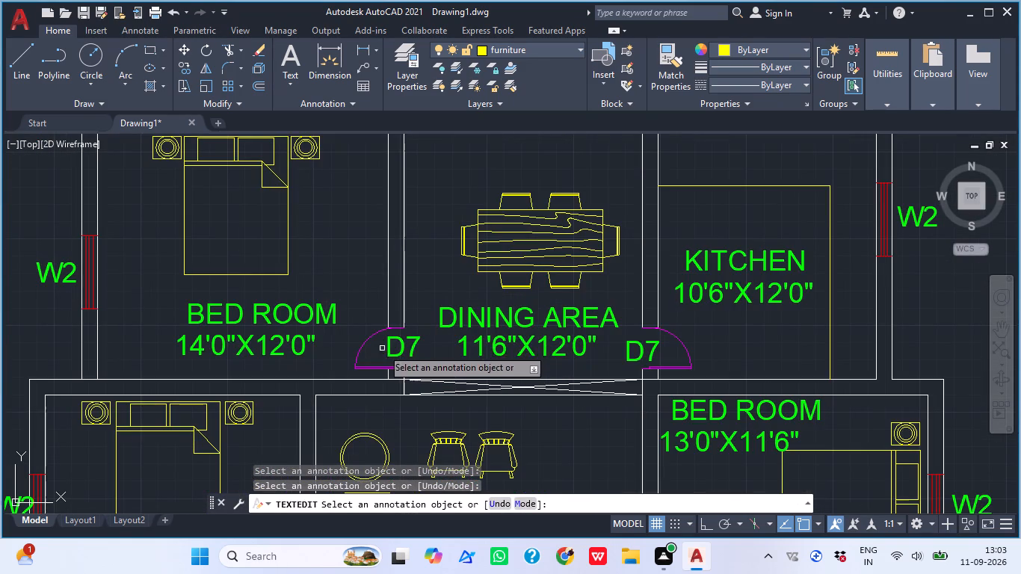
left_click(392, 342)
type("D2")
left_click(614, 348)
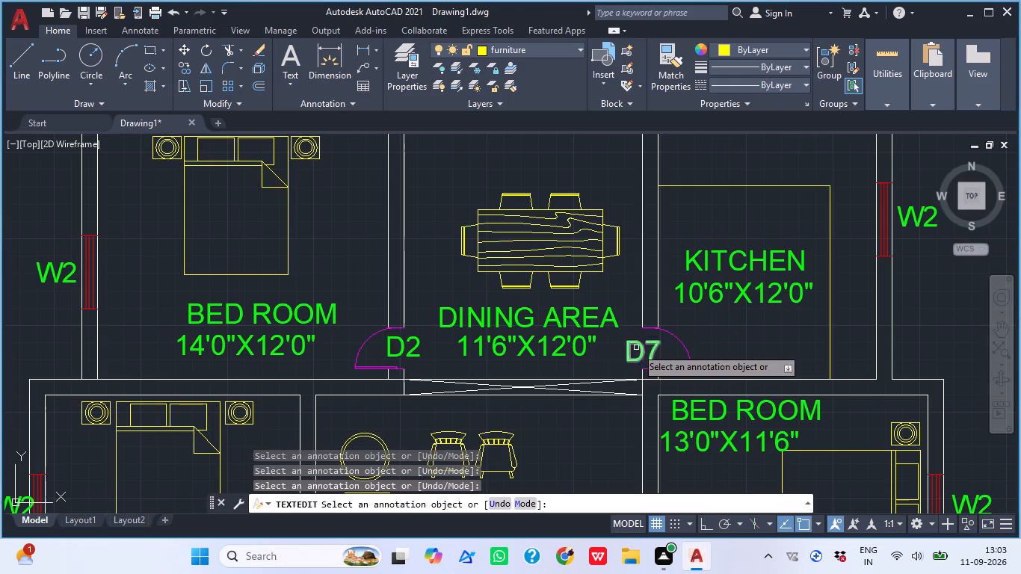
left_click(636, 348)
double_click(628, 342)
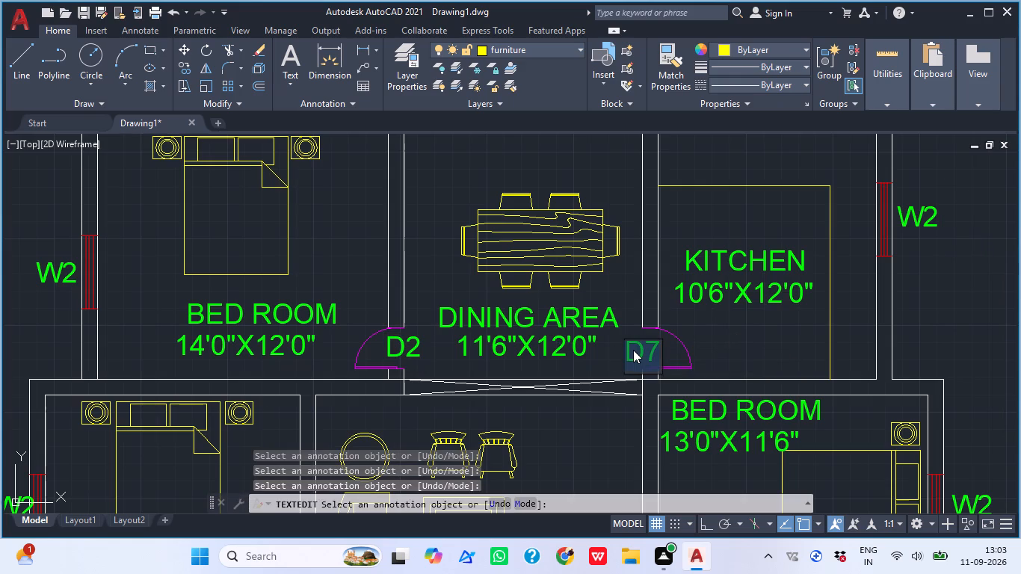
type("D2")
Change the door labels of the 12'3"X11'6" and 13'0"X11'6" bedrooms to D3.
scroll(647, 323, "down", 2)
middle_click_drag(629, 416, 634, 369)
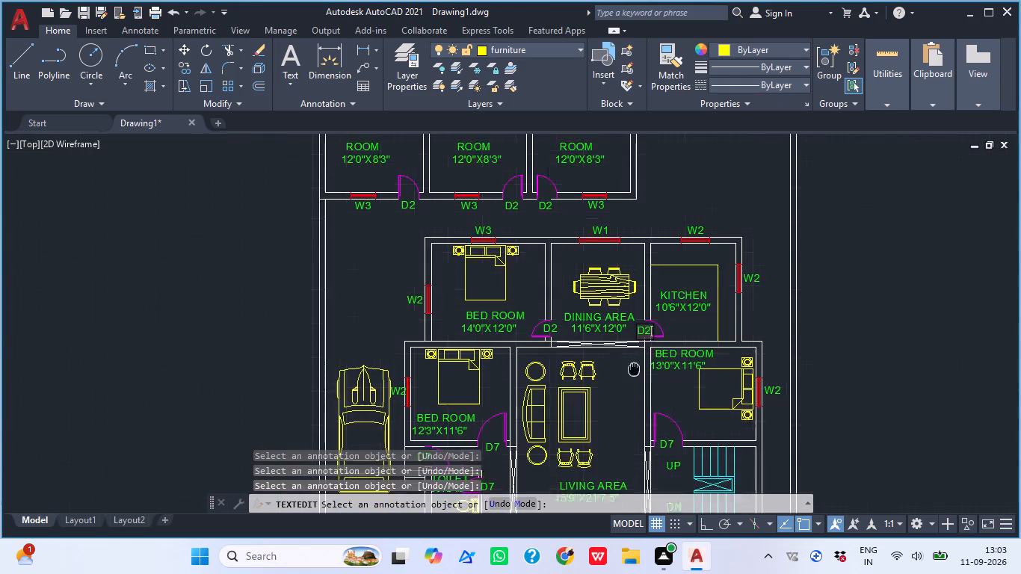
middle_click_drag(634, 369, 666, 180)
scroll(552, 180, "up", 1)
left_click(504, 237)
left_click(510, 237)
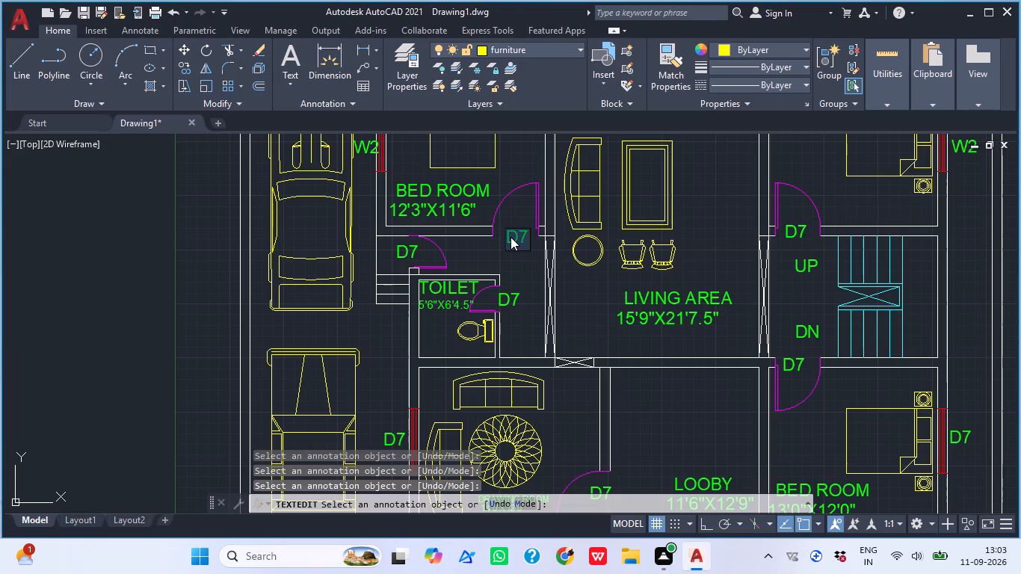
type("D3")
left_click(795, 234)
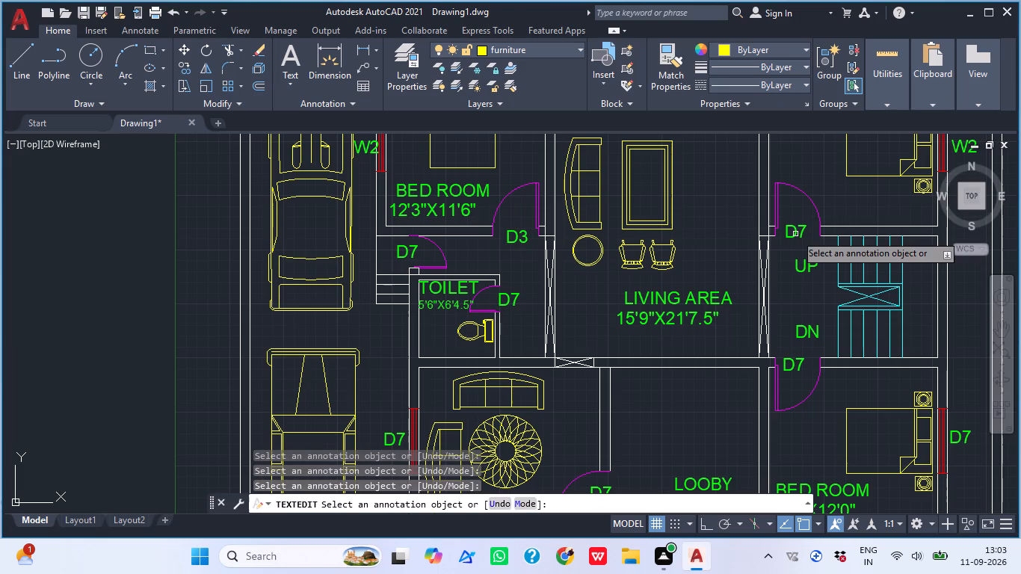
left_click(795, 234)
left_click(786, 237)
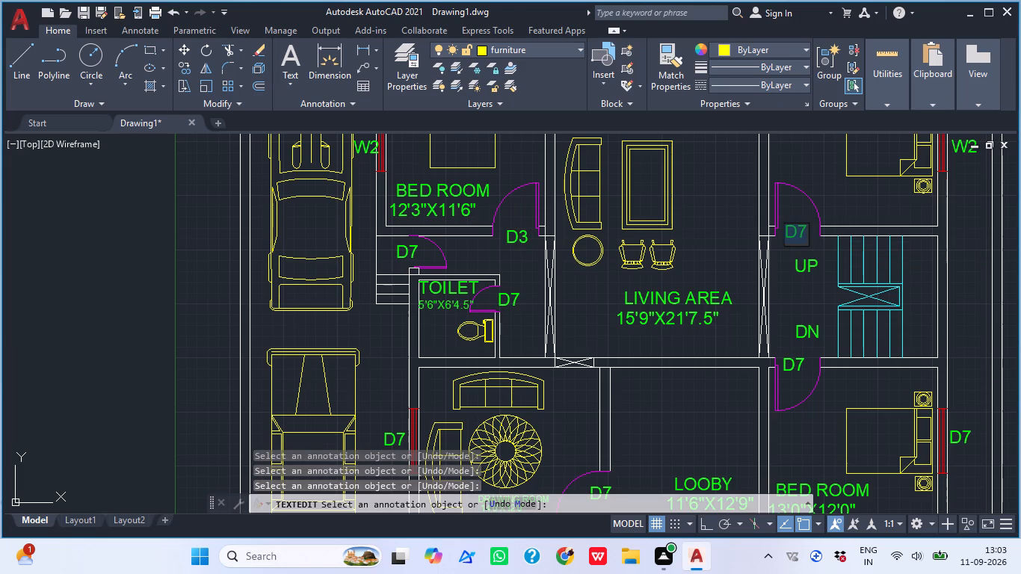
key("d")
key("3")
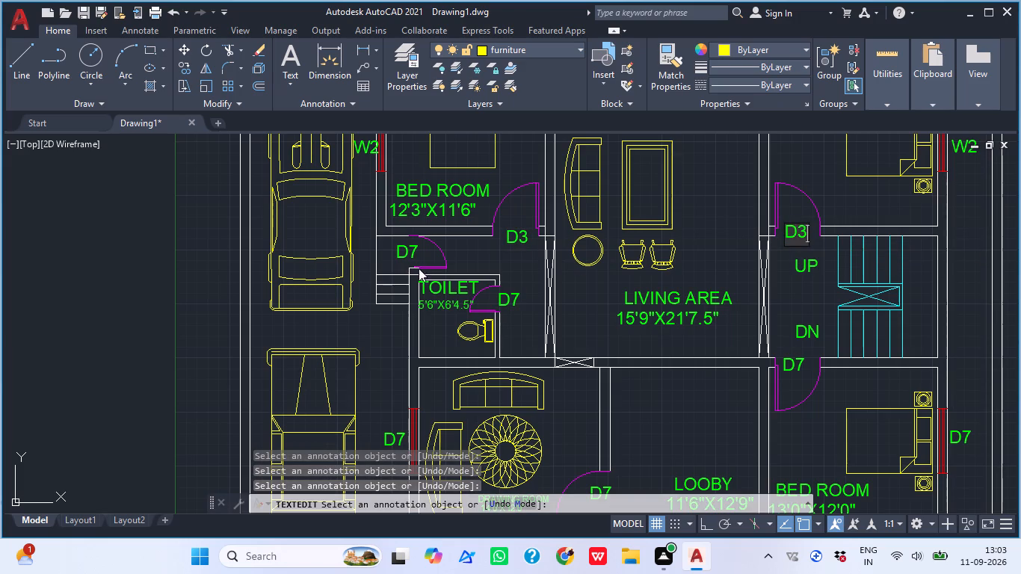
Change the labels of the side entrance door by the steps and the toilet door to D2.
left_click(412, 250)
left_click(375, 247)
left_click(411, 252)
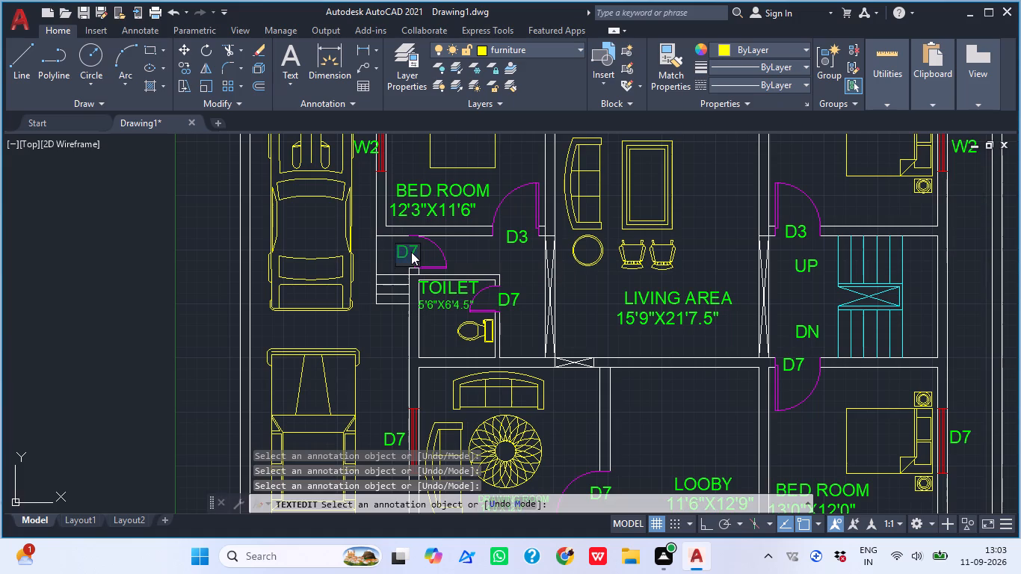
type("D2")
left_click(505, 291)
left_click(507, 295)
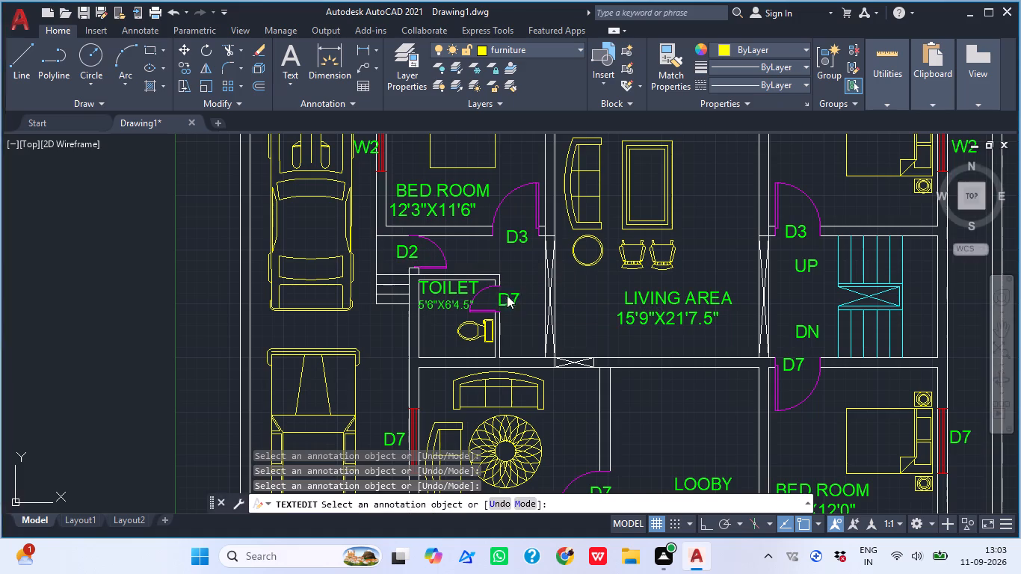
type("D2")
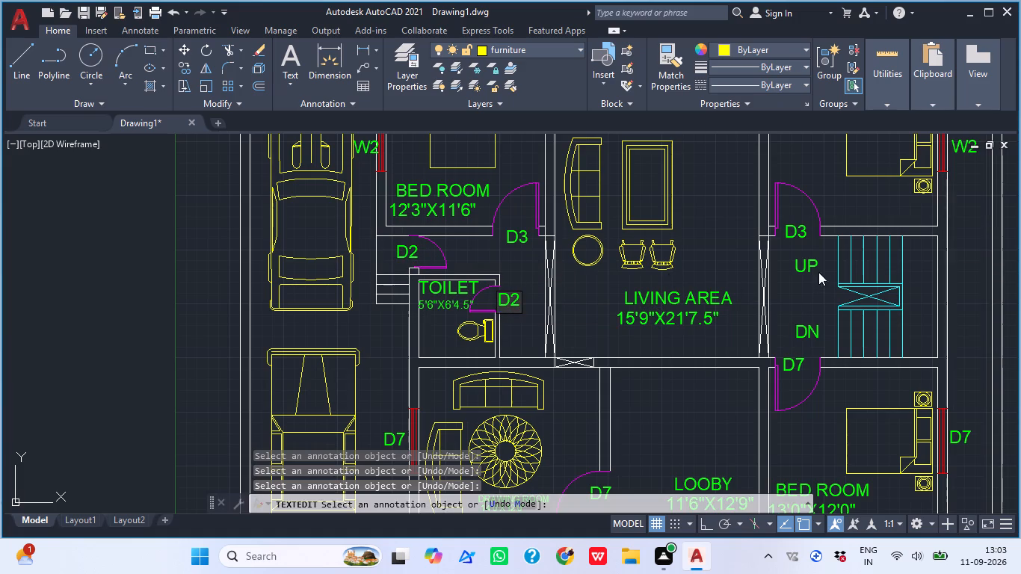
Change the door label of the 13'0"X12'0" bedroom to D3.
left_click(794, 357)
left_click(786, 366)
type("D3")
Change the east and south window labels of the 13'0"X12'0" bedroom to W1.
middle_click_drag(729, 317, 642, 301)
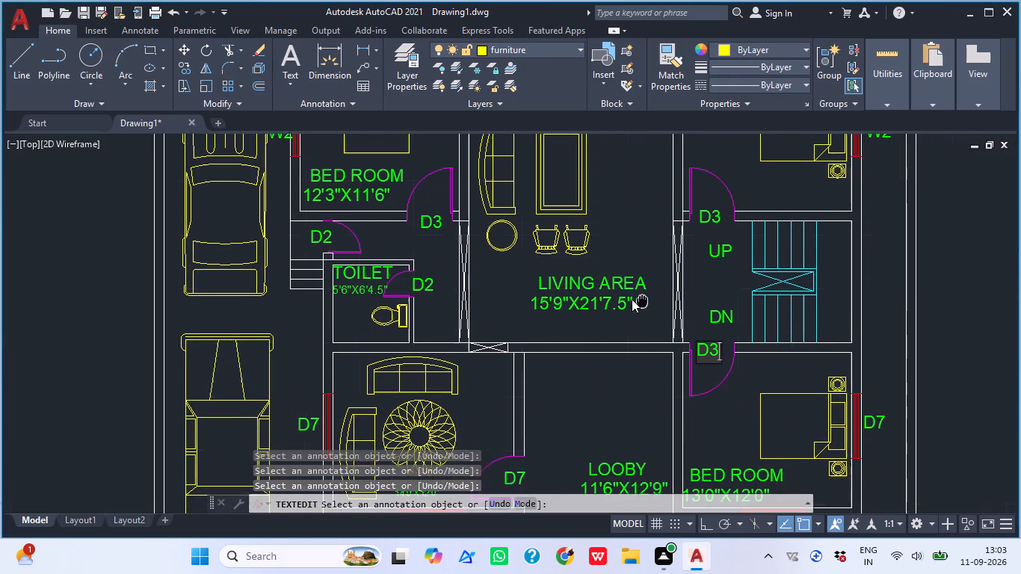
middle_click_drag(753, 306, 722, 351)
scroll(722, 351, "up", 1)
scroll(688, 275, "down", 1)
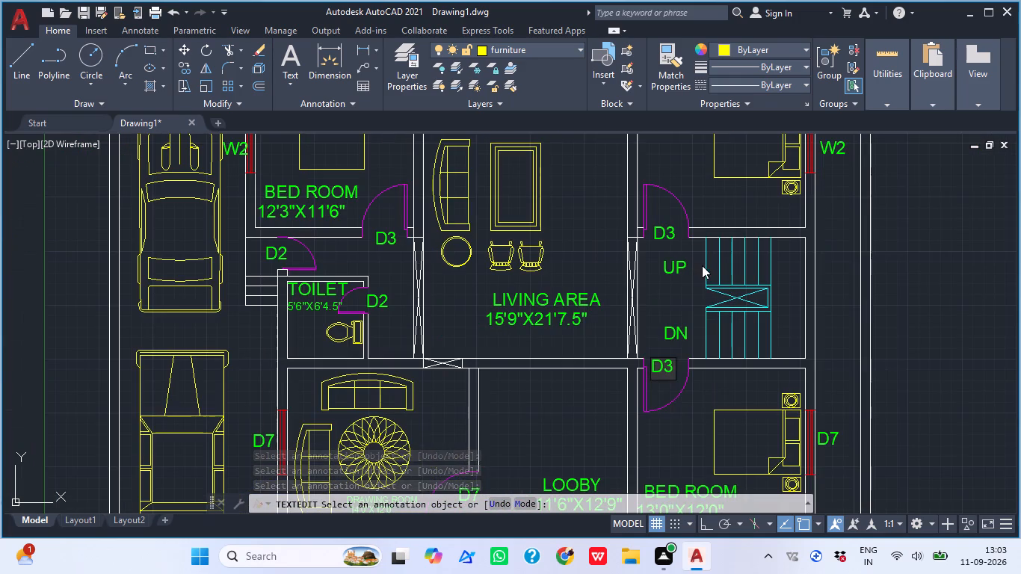
middle_click_drag(655, 372, 659, 239)
left_click(827, 297)
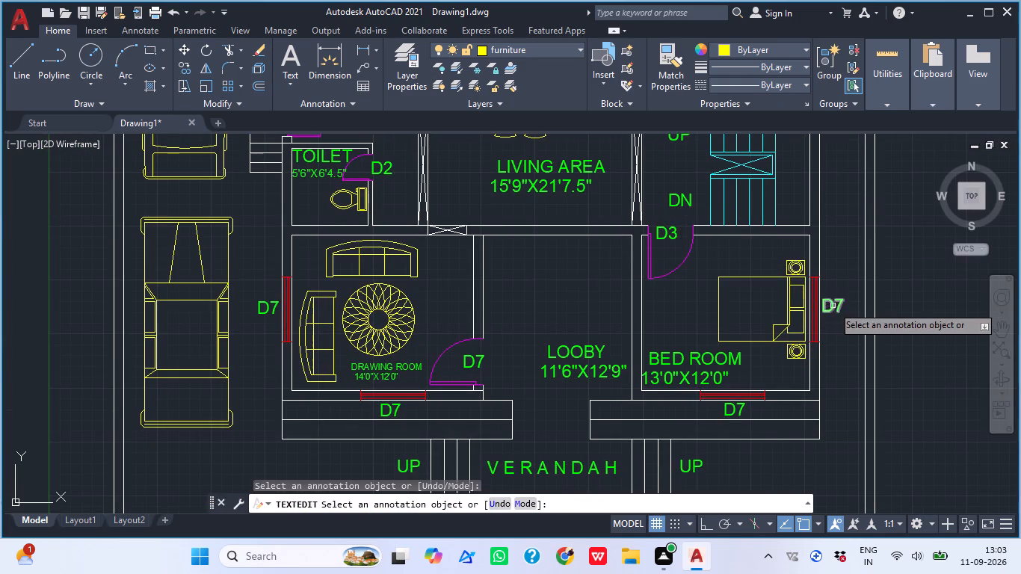
left_click(832, 306)
type("W1")
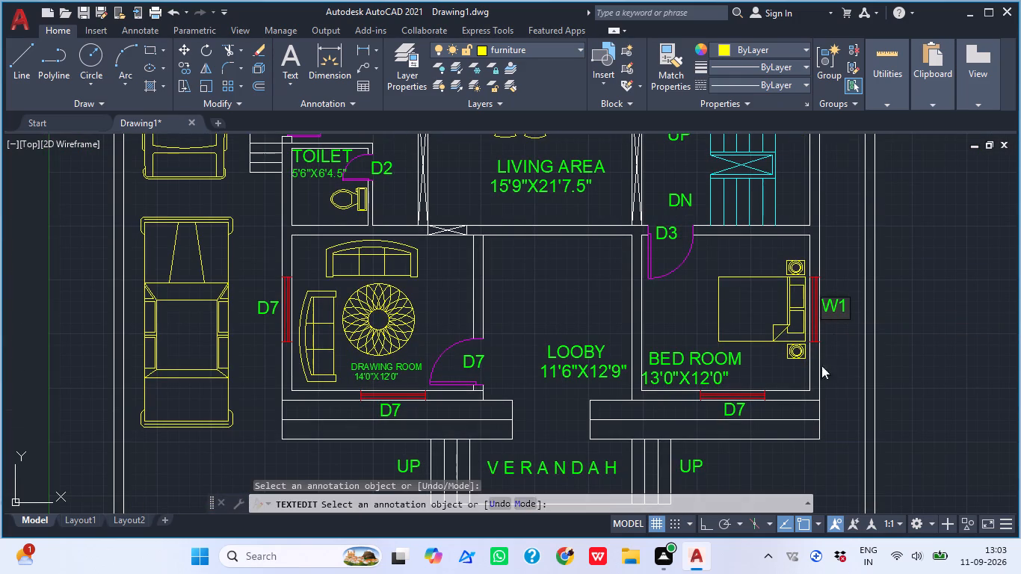
left_click(743, 400)
left_click(732, 413)
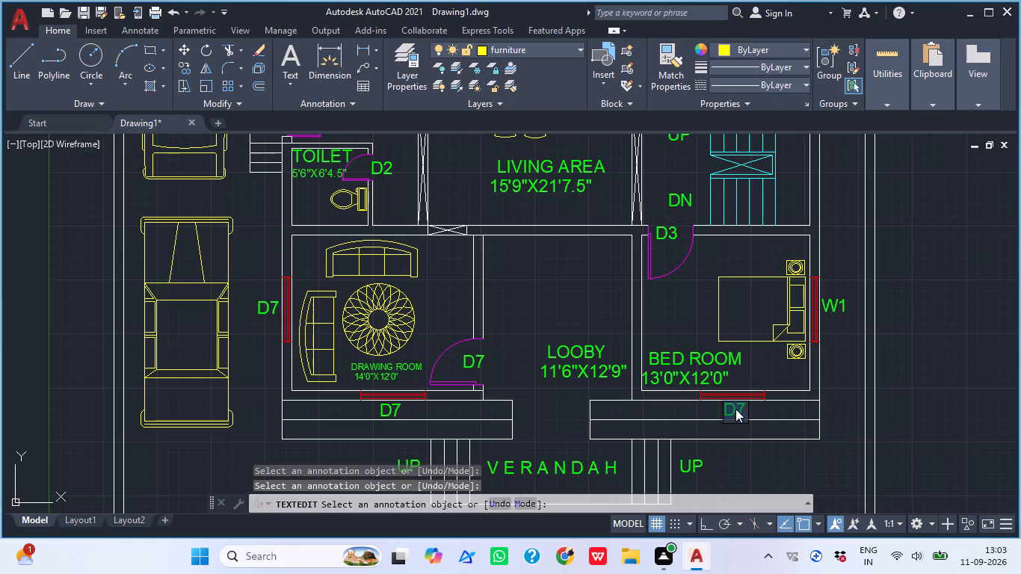
key("w")
key("1")
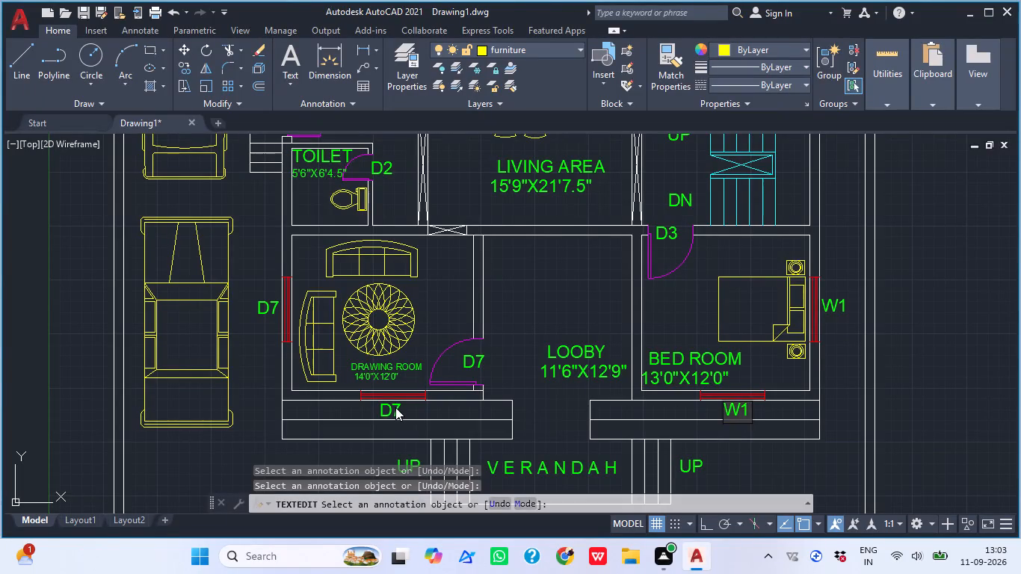
Change the south and west window labels of the drawing room to W1 and finish the text editing.
left_click(395, 407)
left_click(372, 405)
left_click(401, 413)
left_click(391, 410)
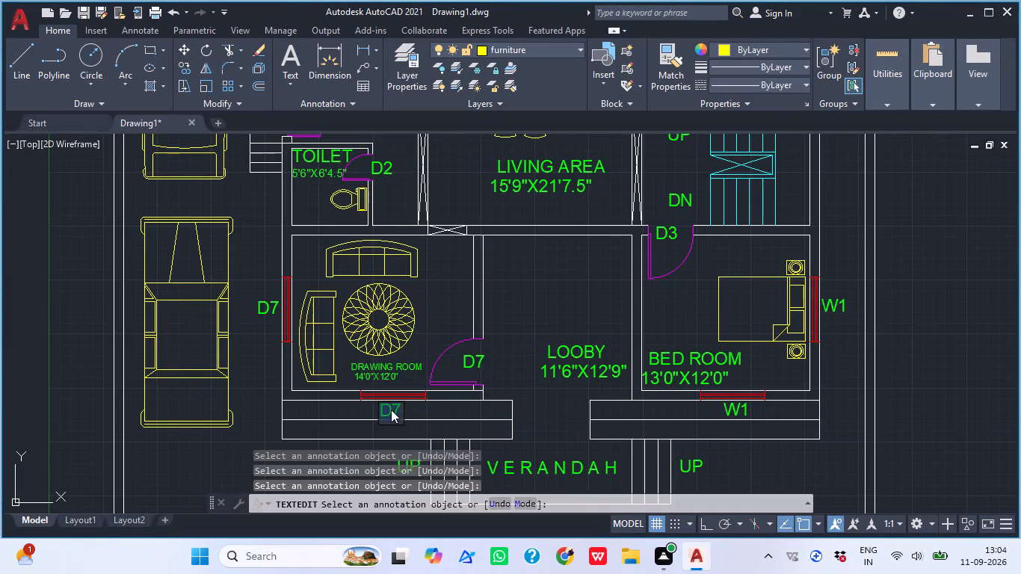
type("W1")
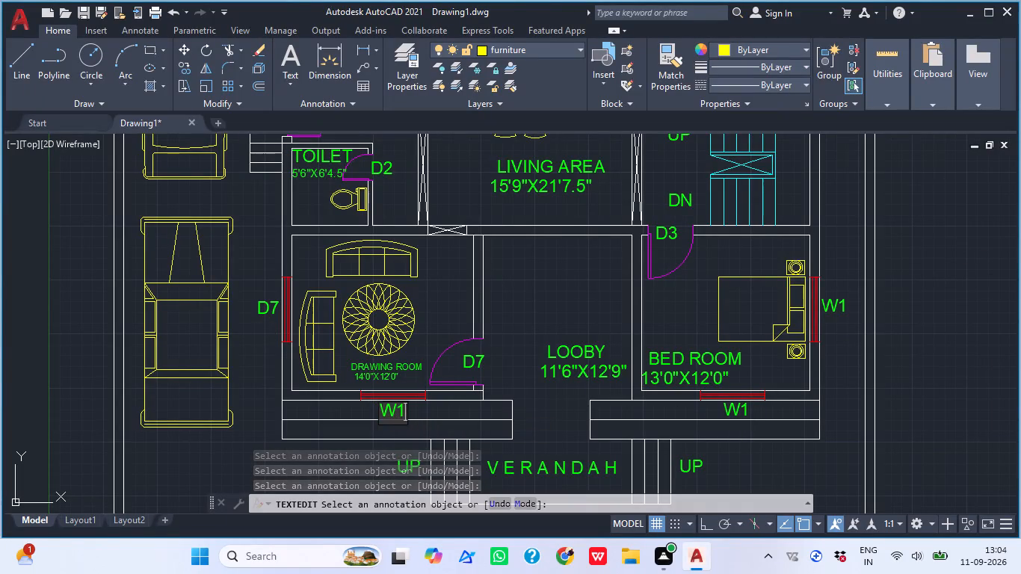
double_click(262, 305)
double_click(262, 305)
key("s")
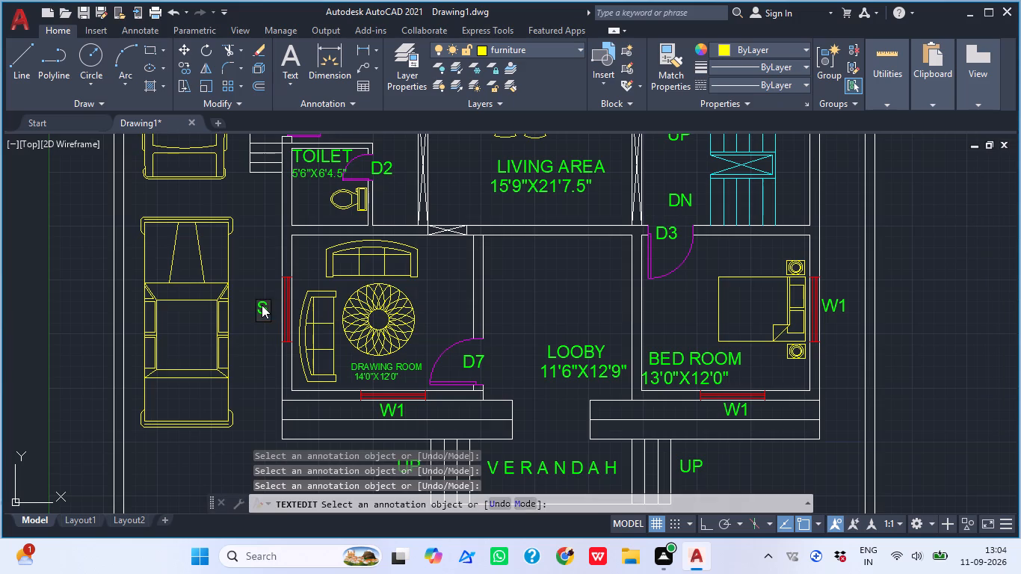
key("BackSpace")
type("W1")
middle_click_drag(297, 275, 286, 403)
scroll(299, 306, "down", 2)
middle_click(309, 316)
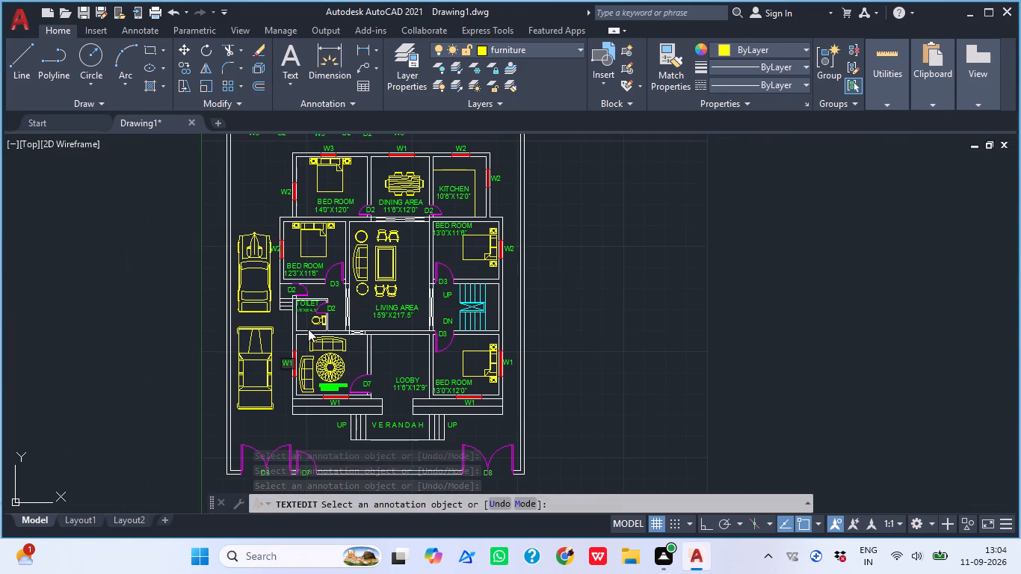
middle_click_drag(431, 319, 434, 300)
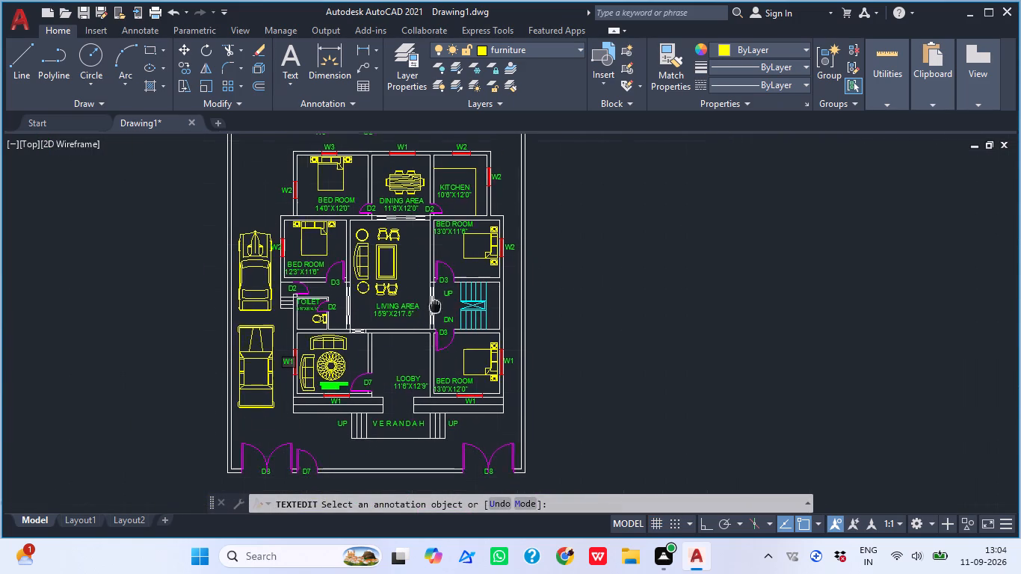
middle_click_drag(434, 300, 438, 292)
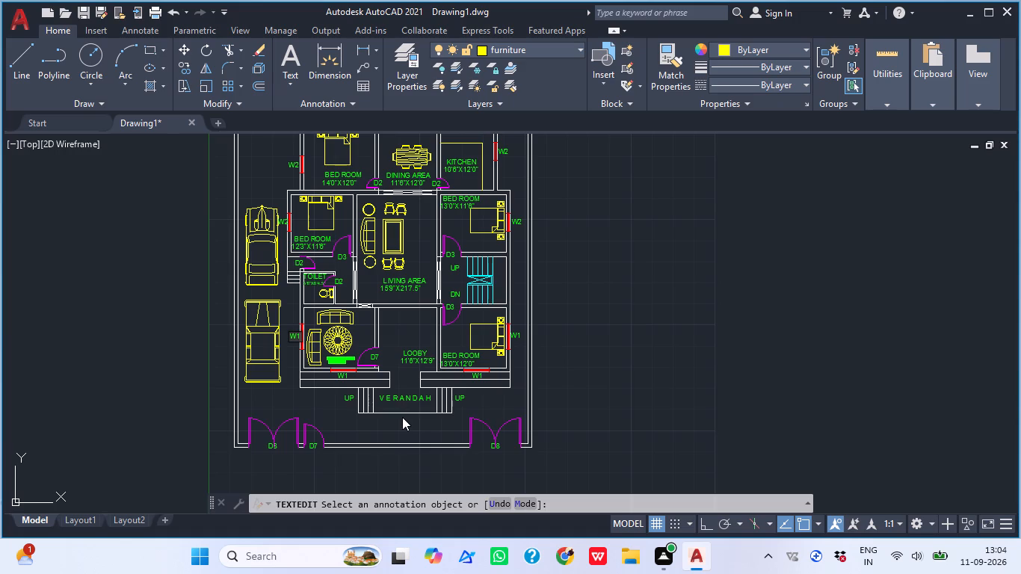
key("space")
key("BackSpace")
key("Return")
key("Escape")
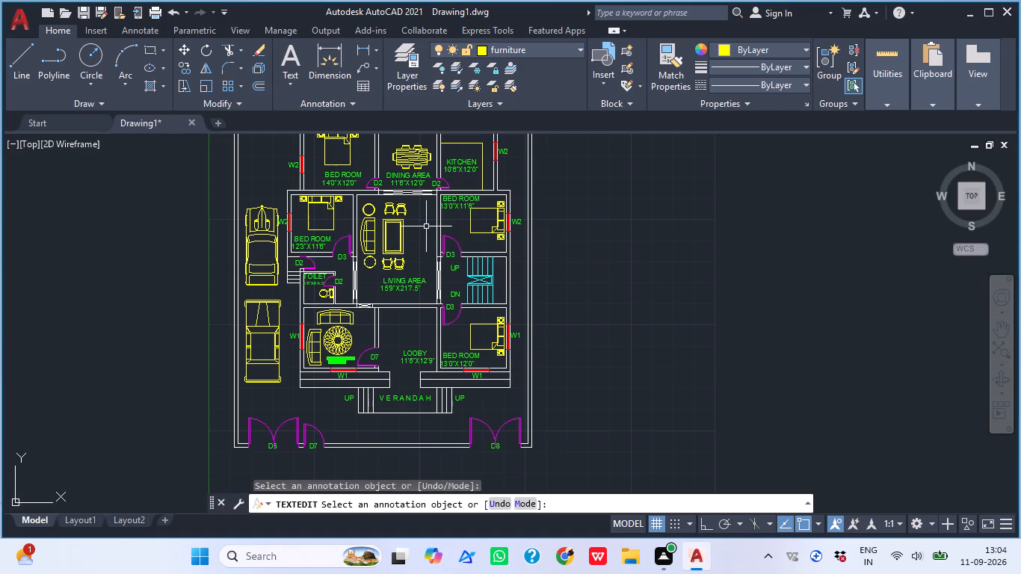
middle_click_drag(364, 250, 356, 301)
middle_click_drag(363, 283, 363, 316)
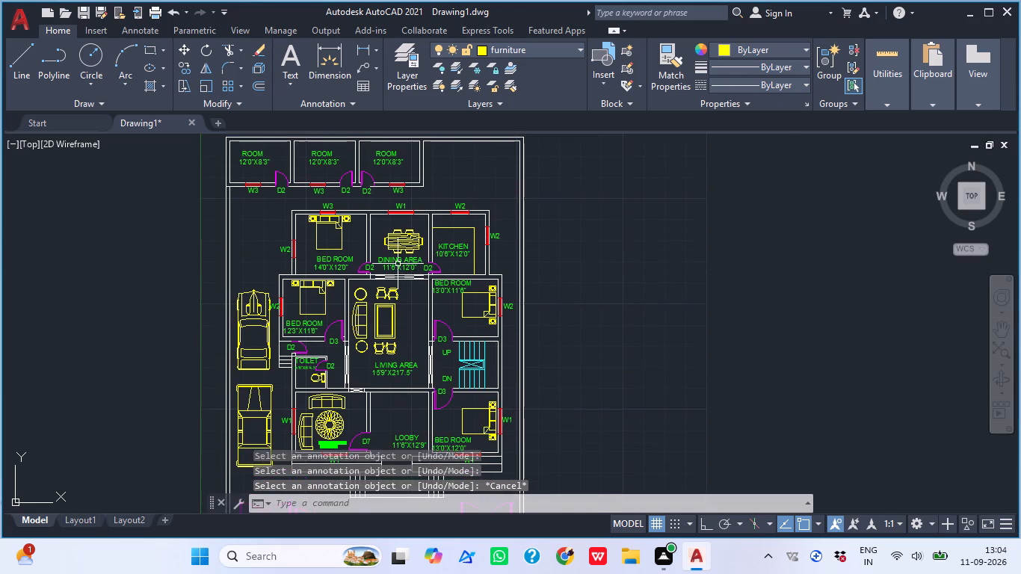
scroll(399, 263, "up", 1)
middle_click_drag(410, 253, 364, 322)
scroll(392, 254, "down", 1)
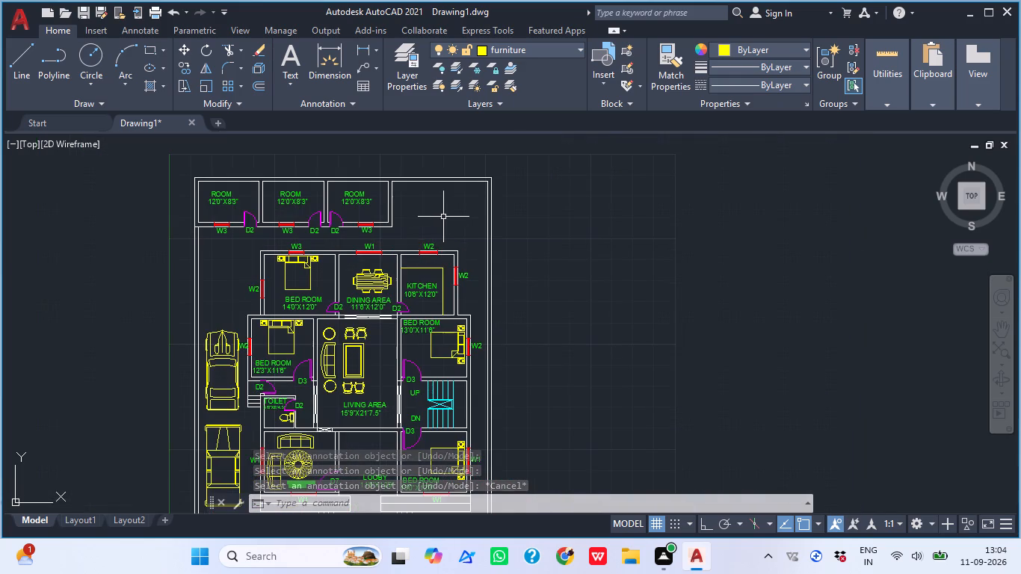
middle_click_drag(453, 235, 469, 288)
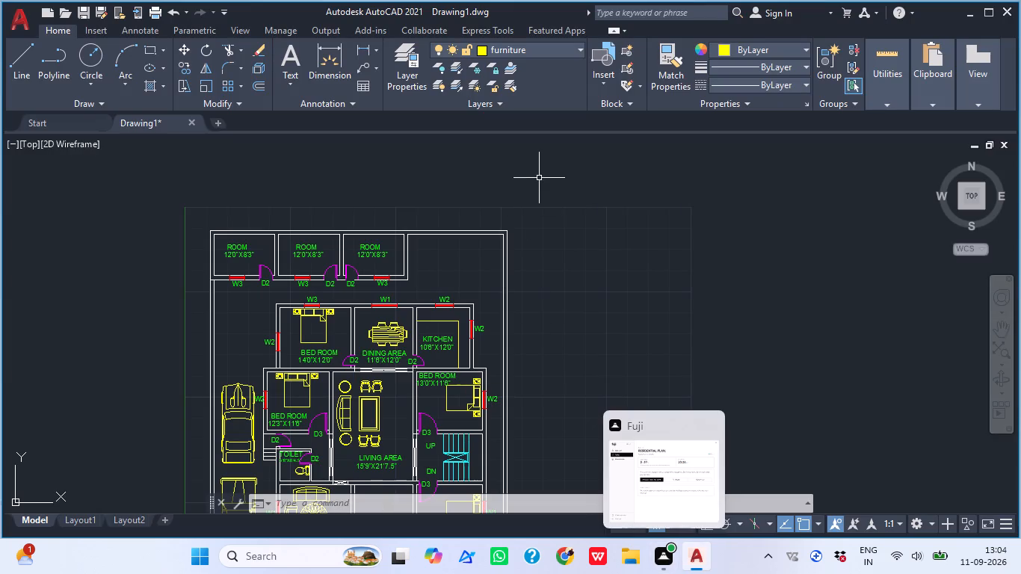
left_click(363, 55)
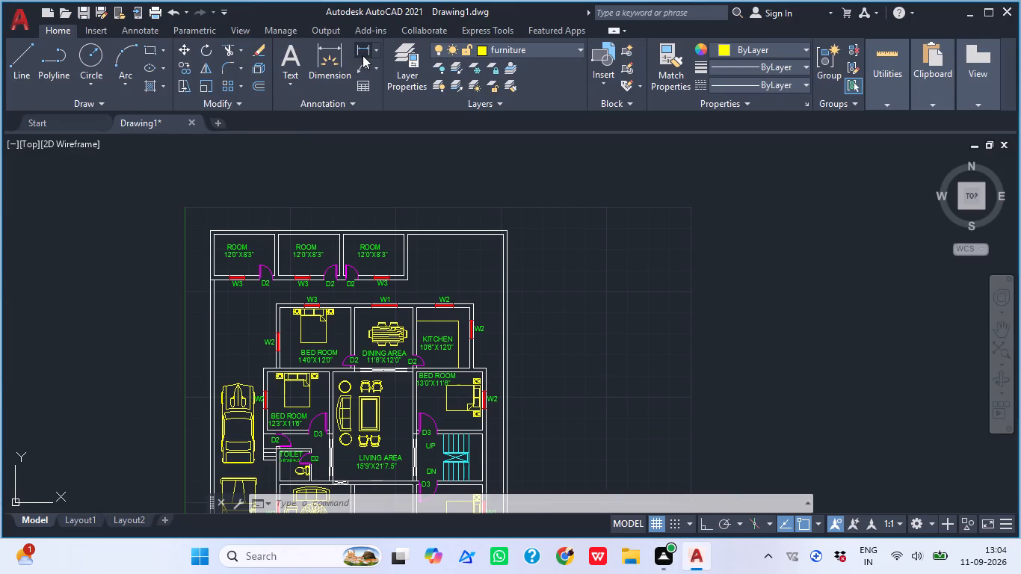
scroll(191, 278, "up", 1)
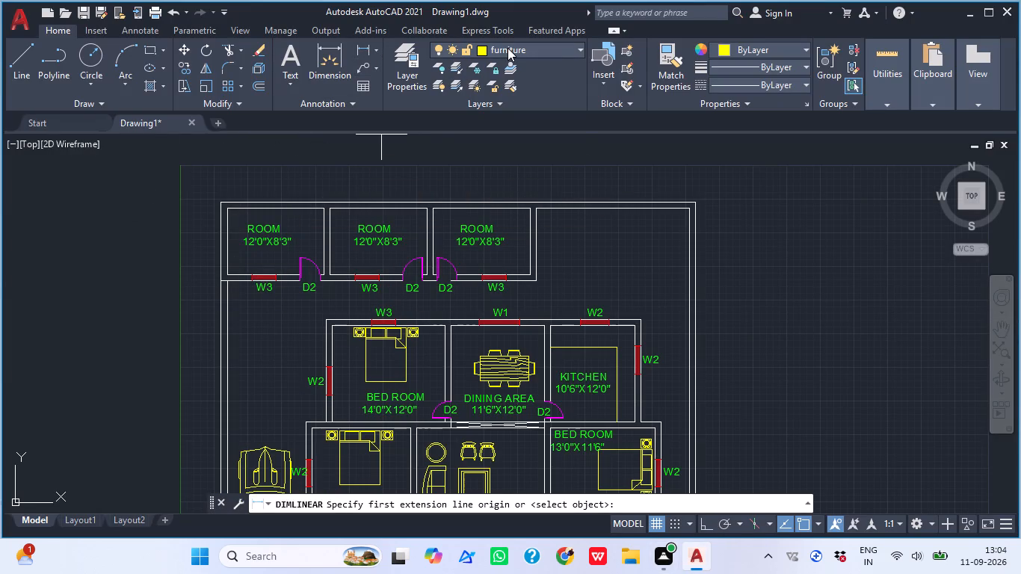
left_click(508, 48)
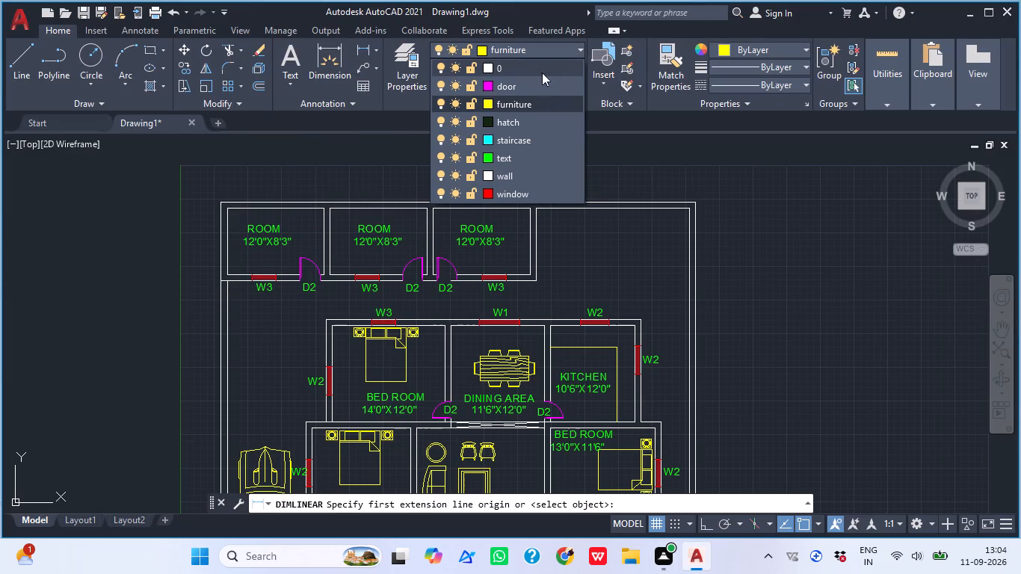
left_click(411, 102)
Create a layer named dimenssion with the colour white and make it the current layer.
left_click(404, 68)
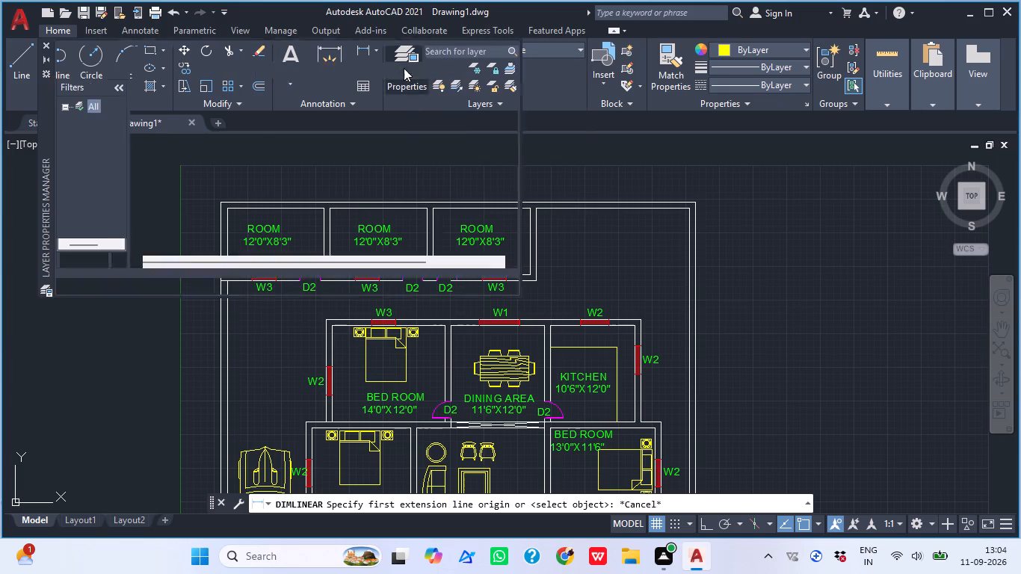
left_click(141, 69)
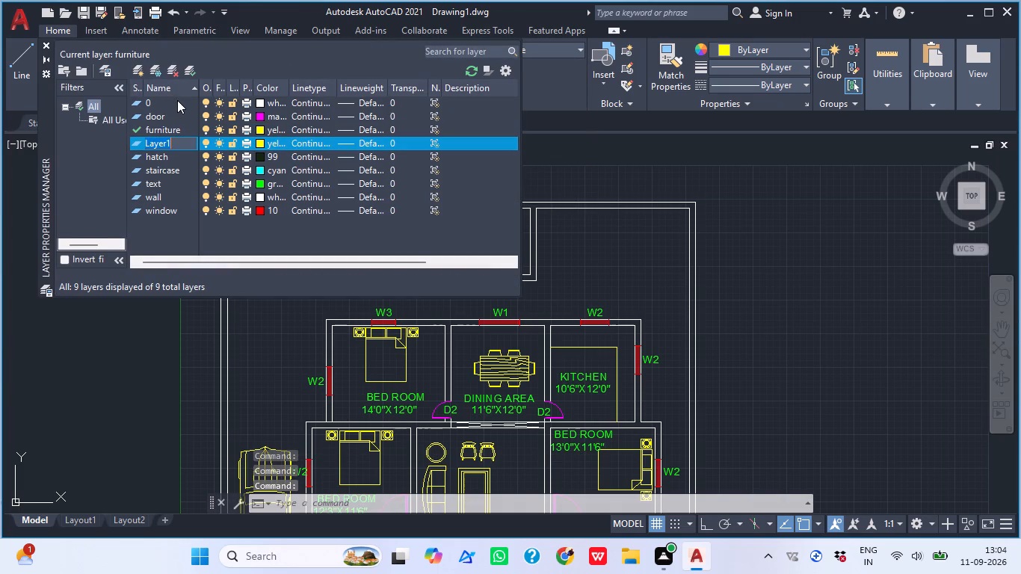
type("dimensu")
key("BackSpace")
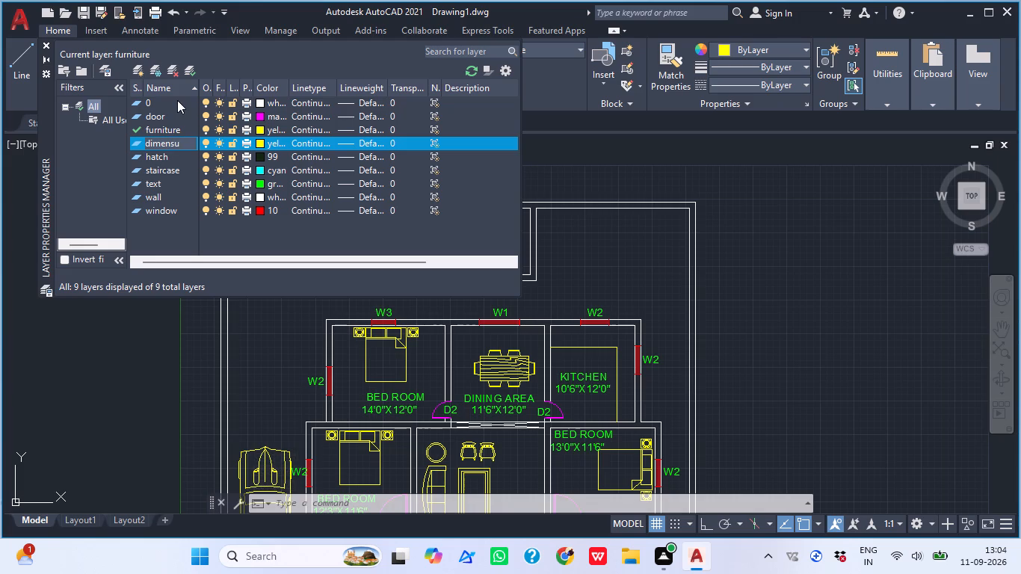
type("io")
key("BackSpace")
key("BackSpace")
type("sion")
left_click(261, 140)
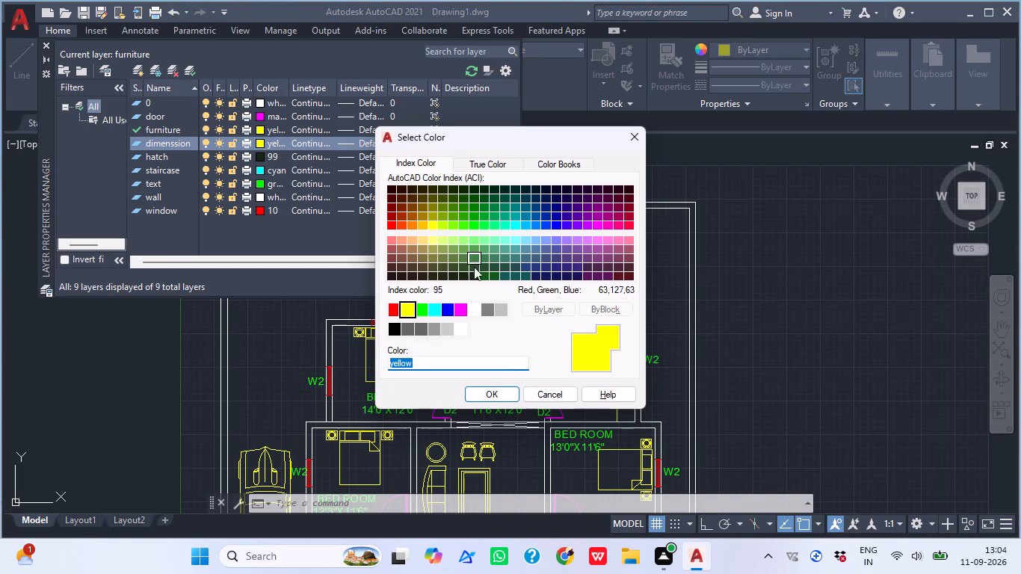
left_click(472, 314)
left_click(501, 391)
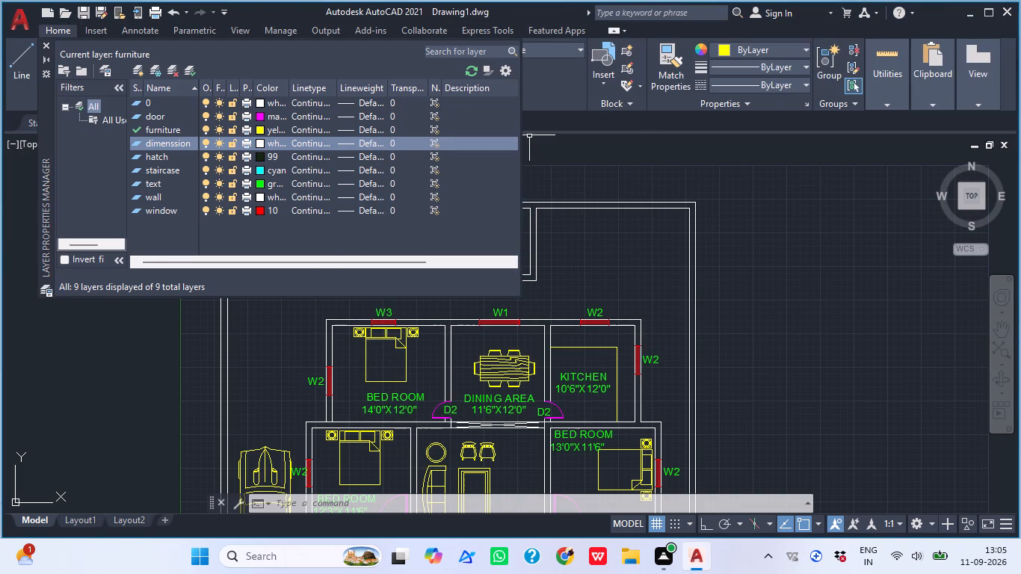
left_click(48, 42)
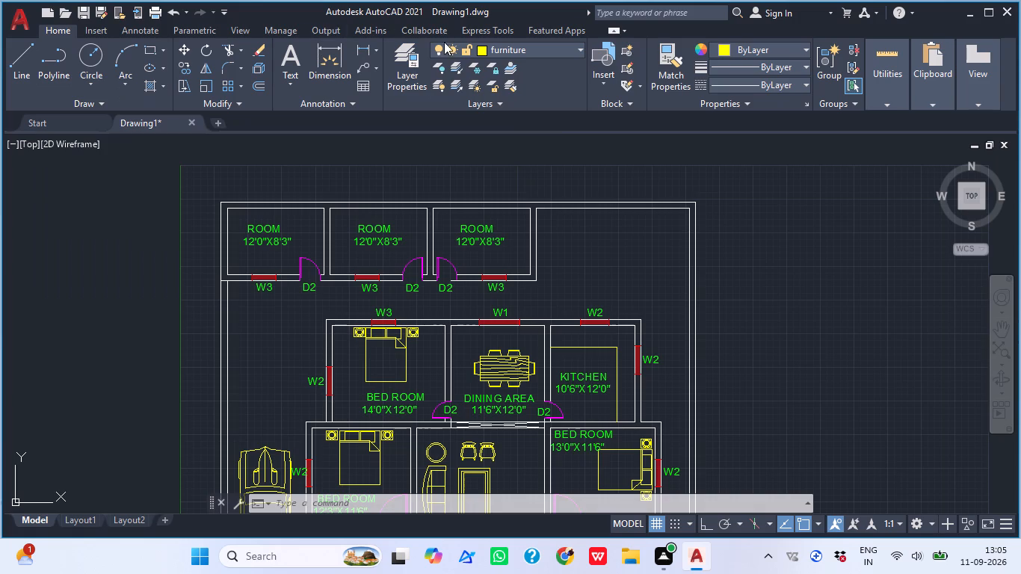
left_click(472, 49)
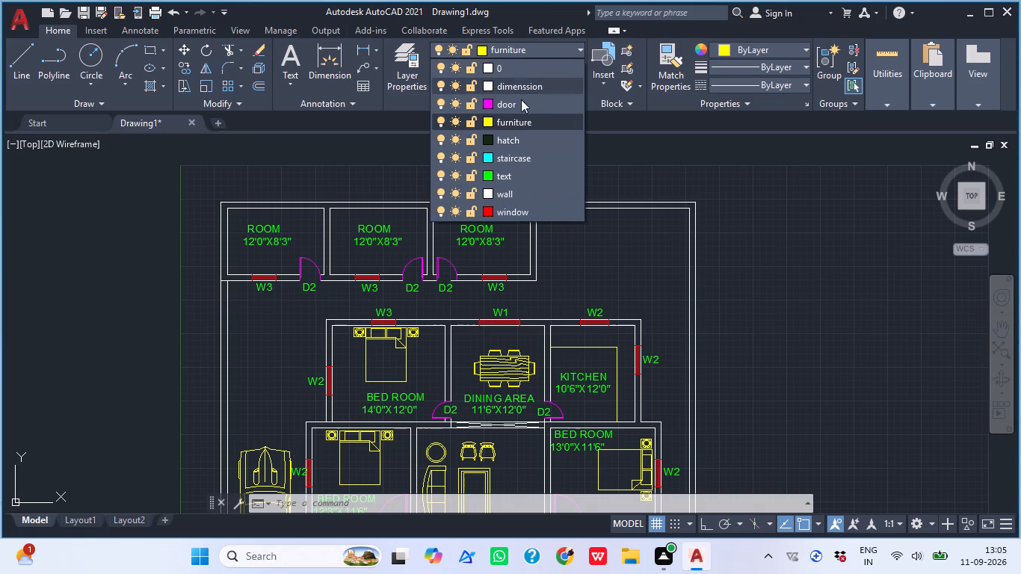
left_click(519, 88)
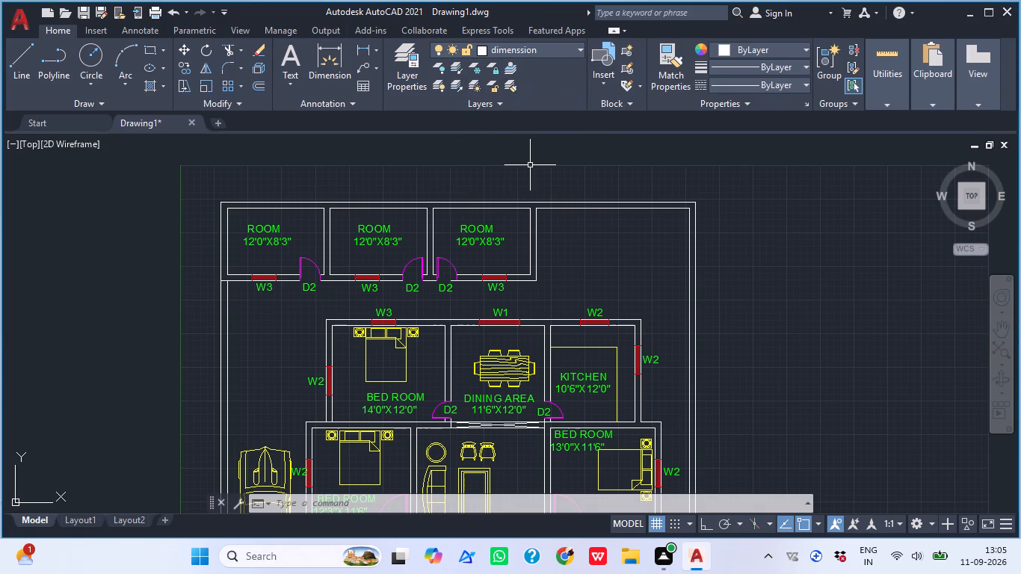
Add a linear dimension along the full outer length of the north boundary wall, placing its dimension line above the wall.
left_click(368, 49)
left_click(218, 203)
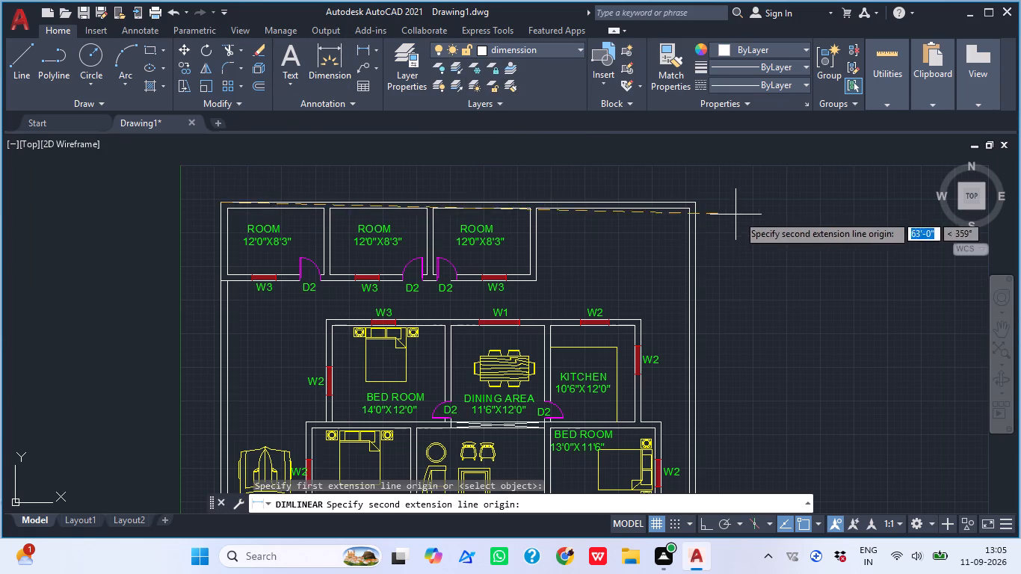
left_click(699, 202)
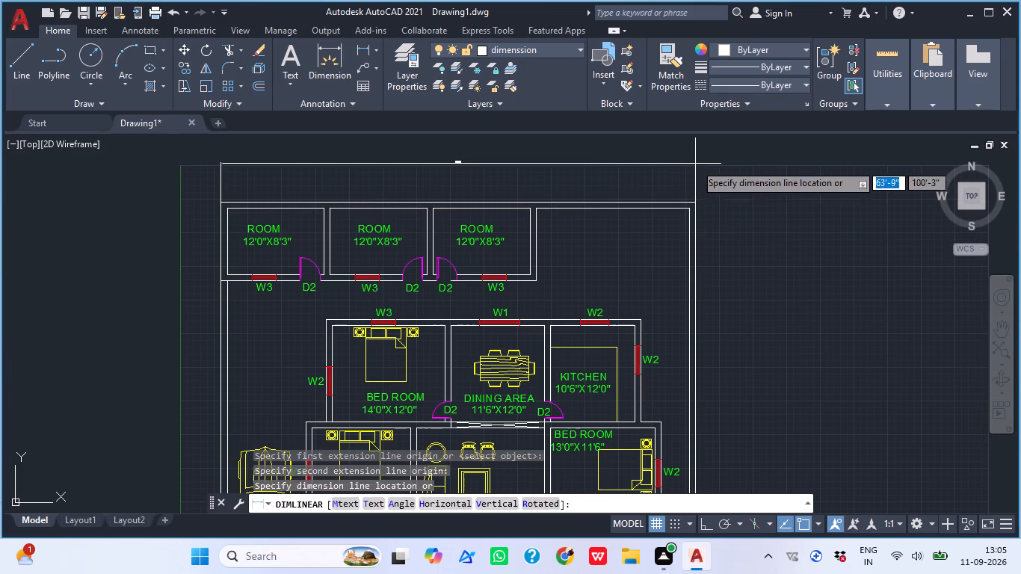
left_click(693, 163)
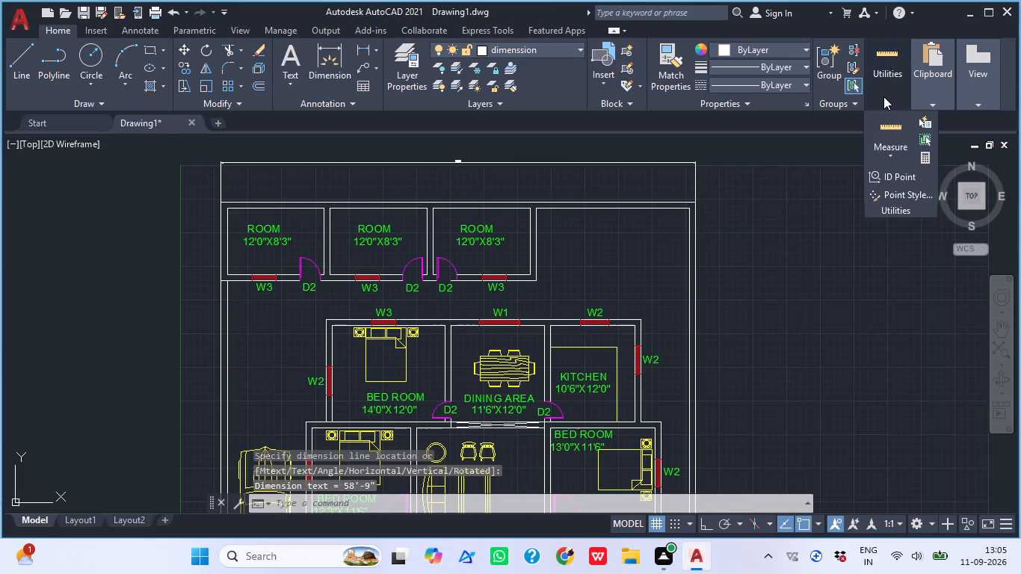
Use Quick Measure to examine room sizes and clearances from the north rooms down to the drawing room and entrance.
left_click(883, 96)
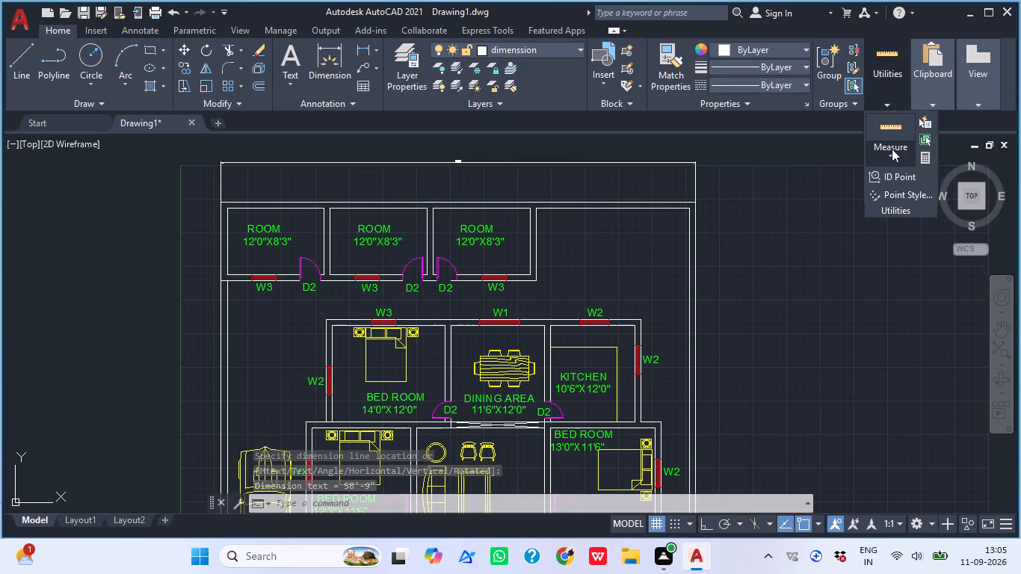
left_click(890, 155)
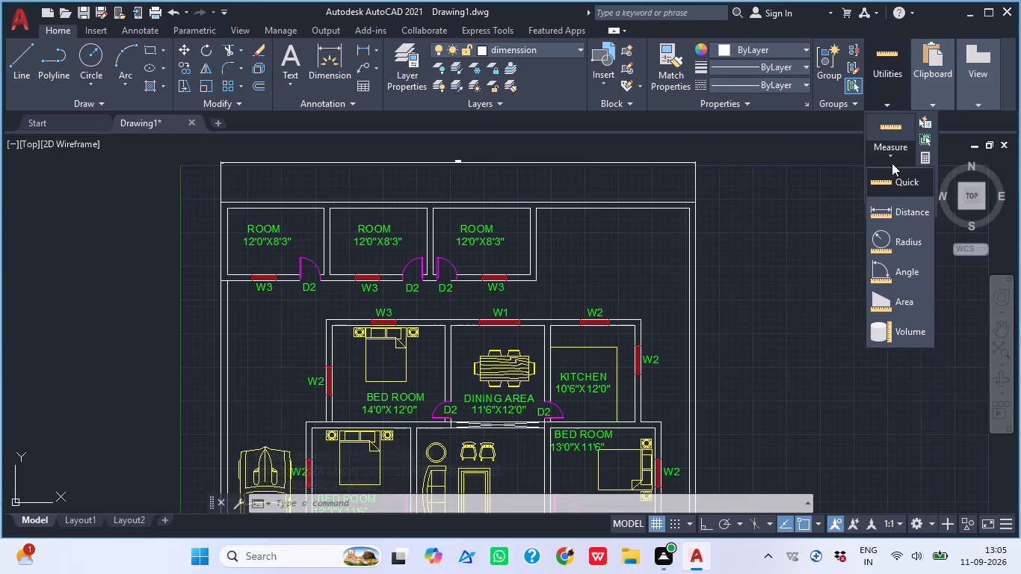
left_click(902, 179)
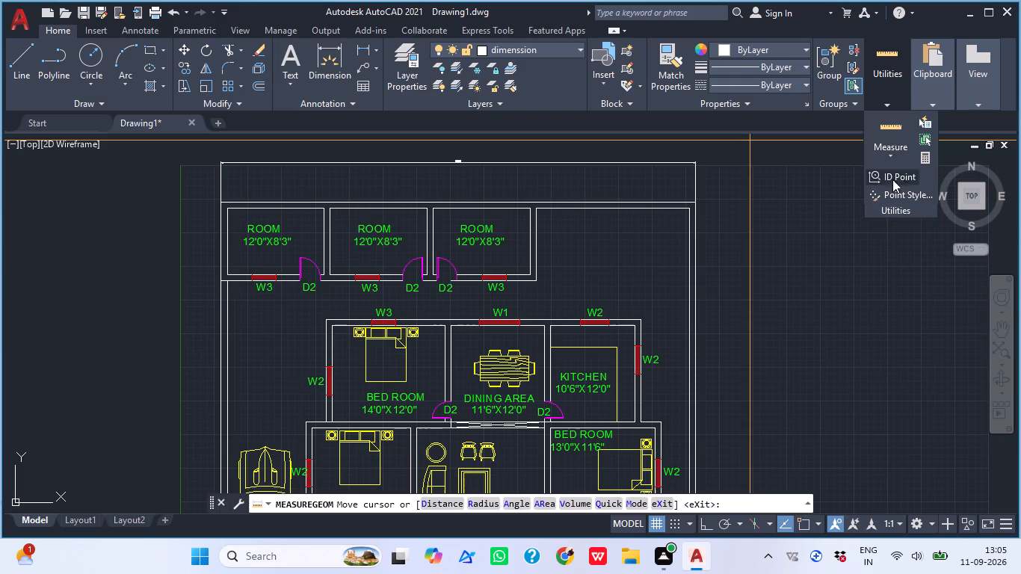
left_click(605, 271)
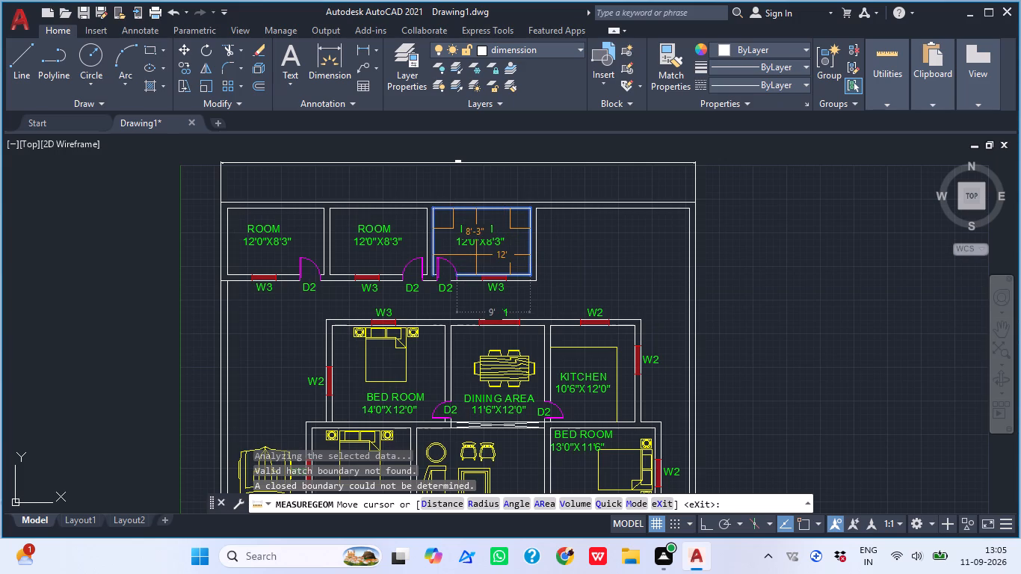
key("Escape")
middle_click_drag(600, 280, 620, 206)
middle_click_drag(602, 249, 541, 297)
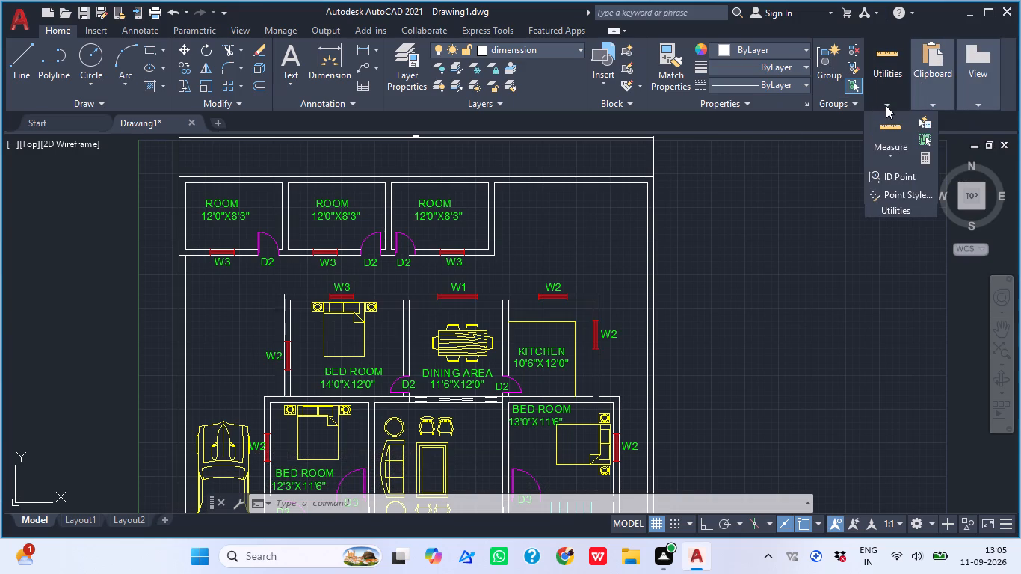
left_click(898, 157)
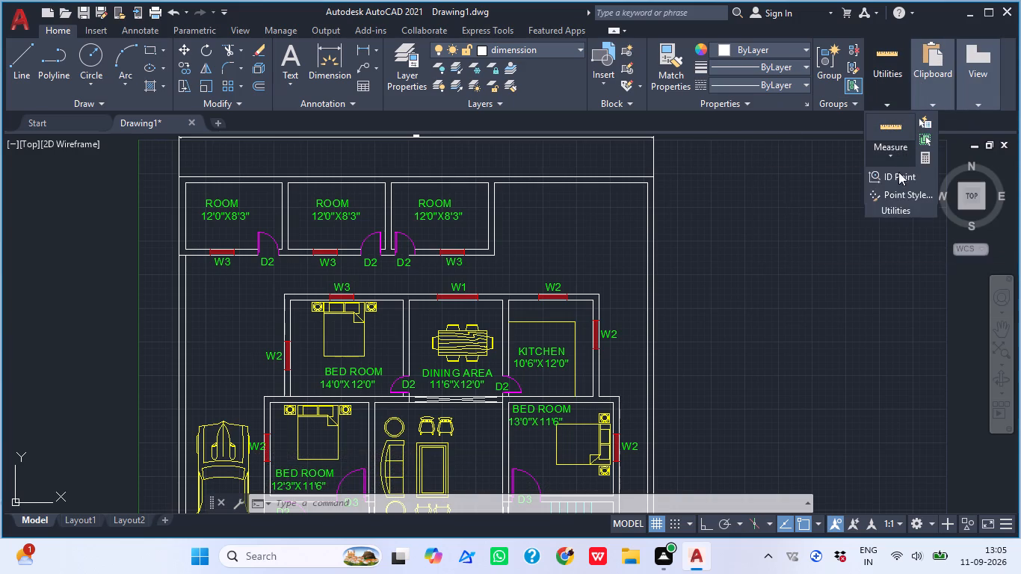
left_click(897, 182)
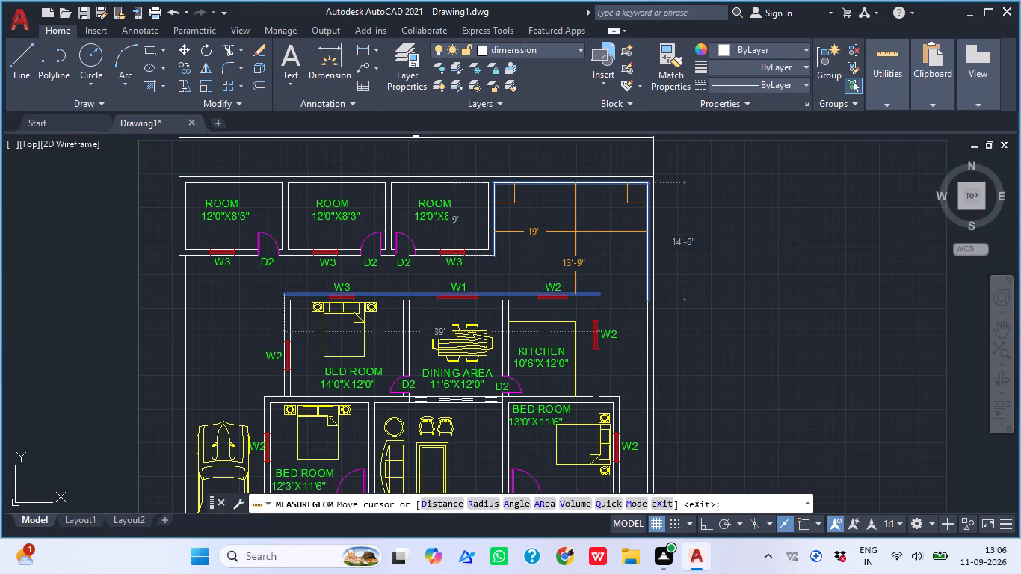
middle_click_drag(516, 253, 667, 74)
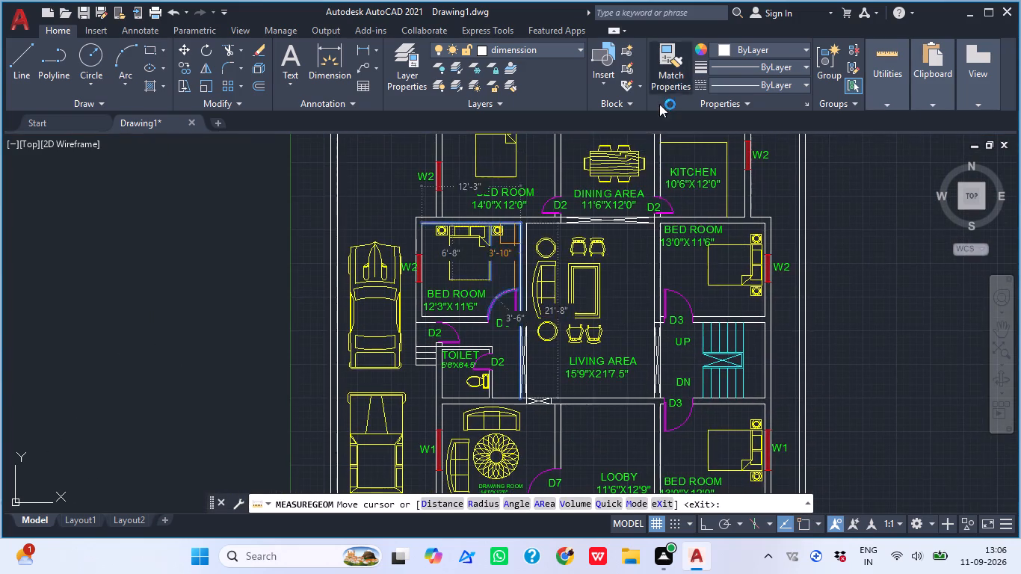
middle_click_drag(552, 168, 531, 10)
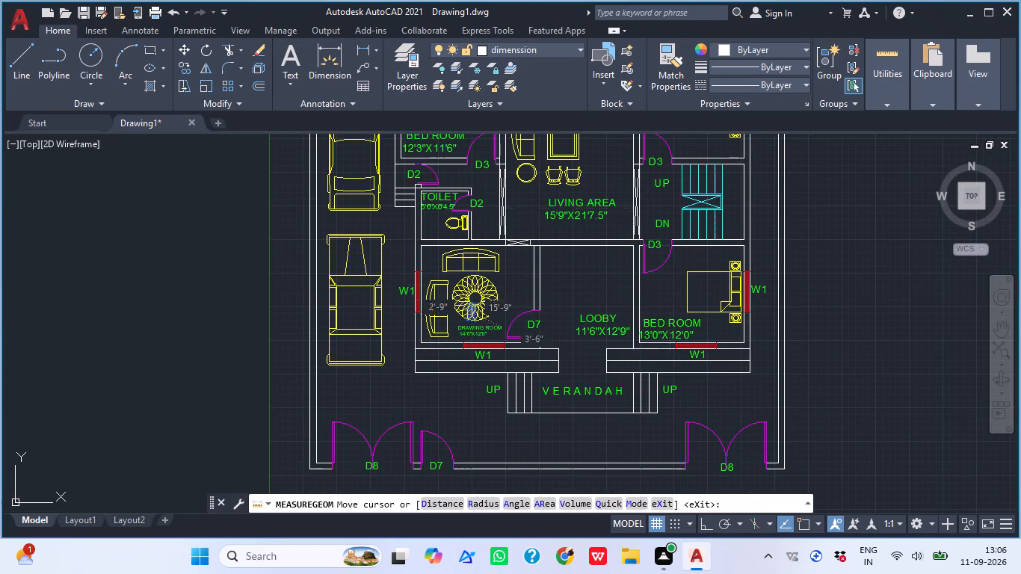
scroll(418, 270, "down", 2)
middle_click_drag(457, 263, 418, 377)
scroll(403, 310, "down", 2)
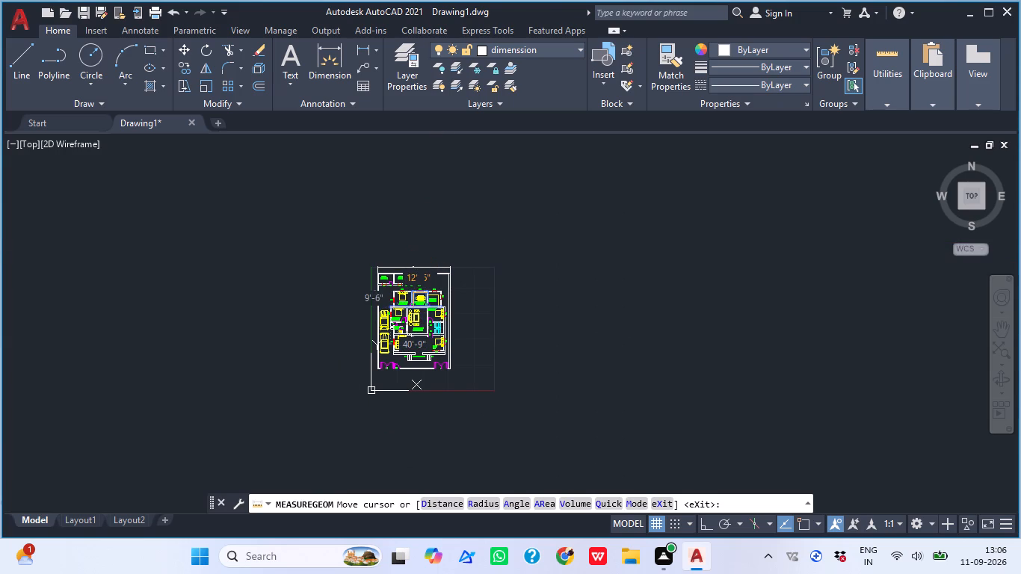
scroll(457, 247, "up", 2)
scroll(411, 333, "up", 2)
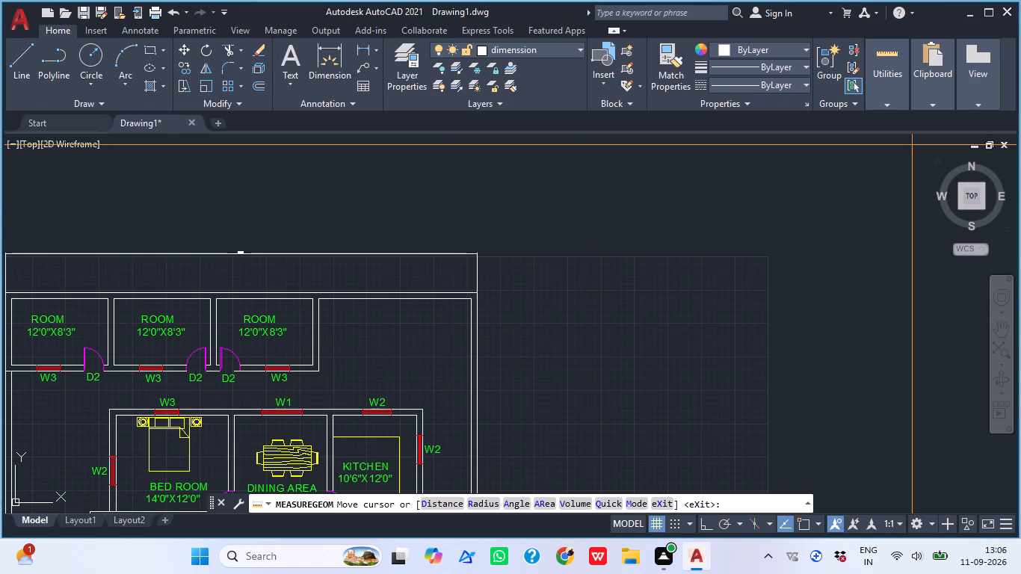
key("Escape")
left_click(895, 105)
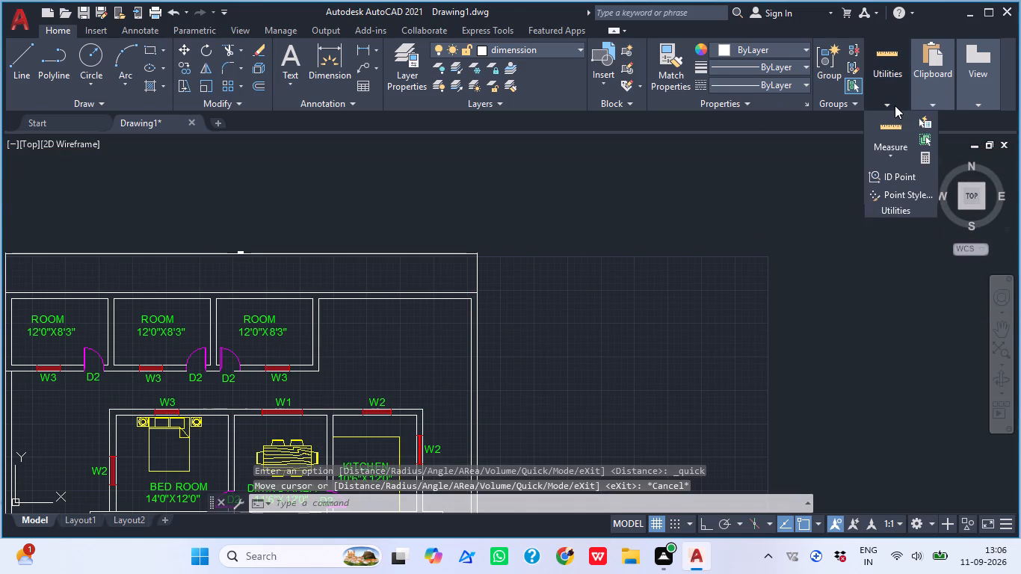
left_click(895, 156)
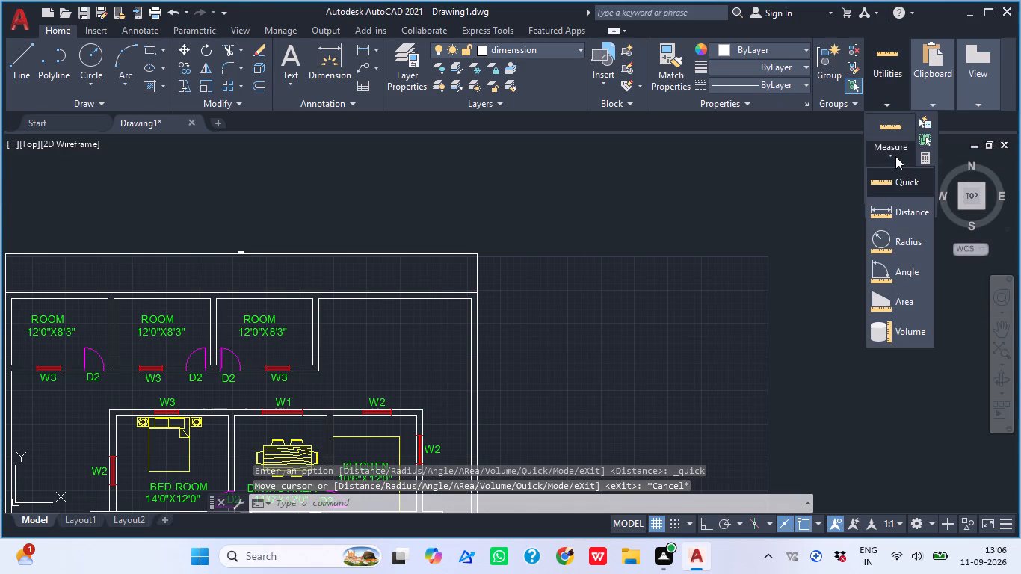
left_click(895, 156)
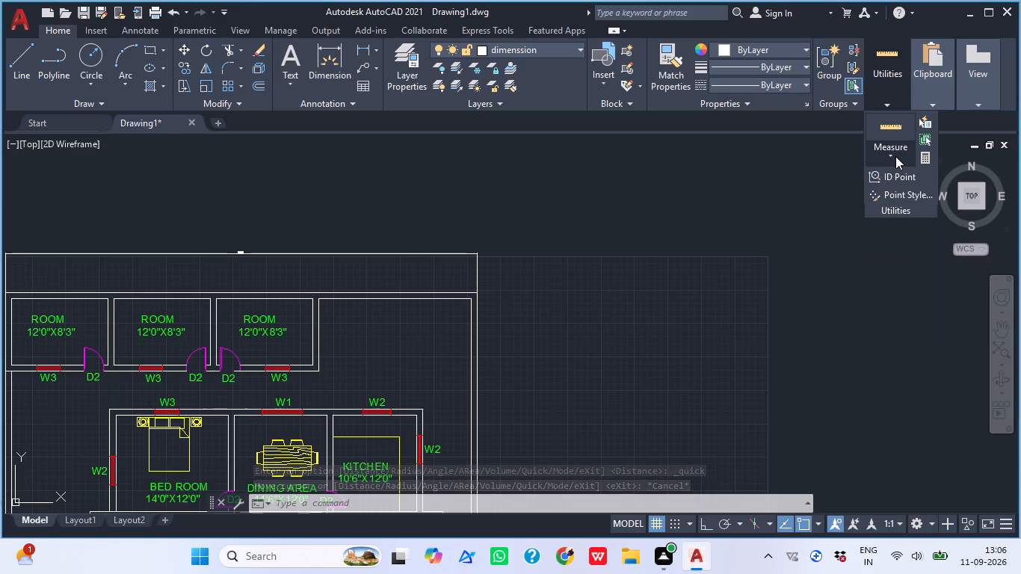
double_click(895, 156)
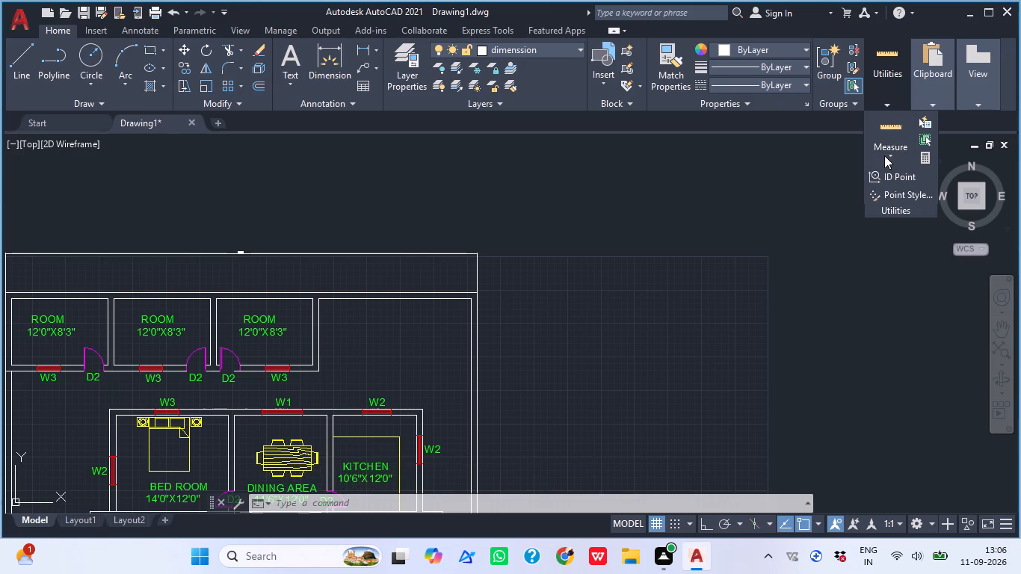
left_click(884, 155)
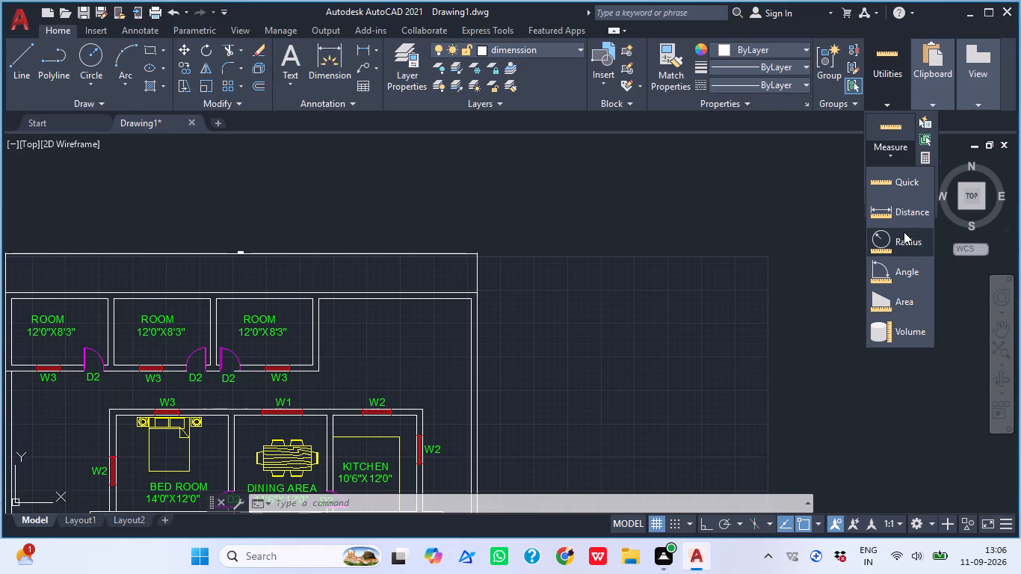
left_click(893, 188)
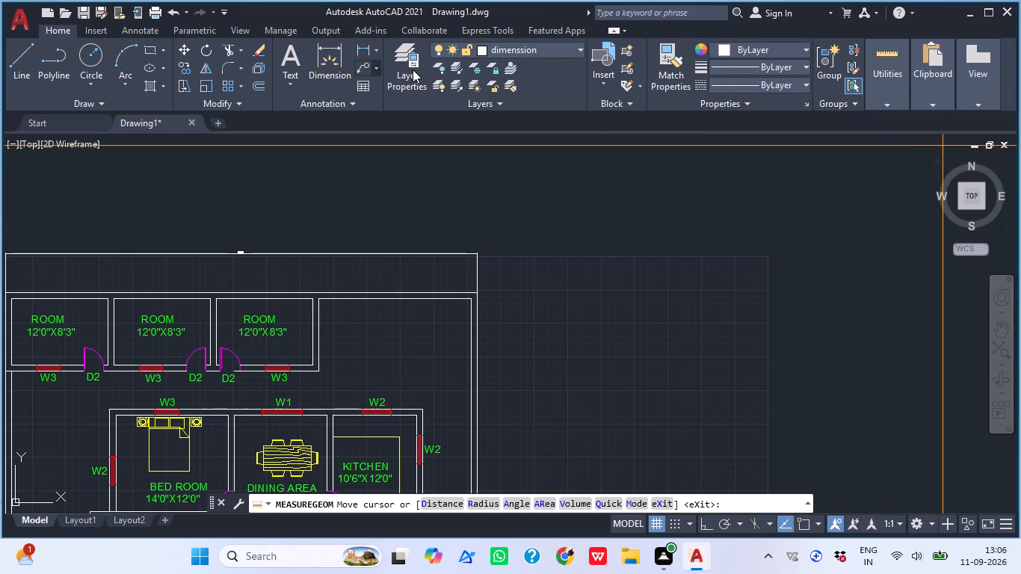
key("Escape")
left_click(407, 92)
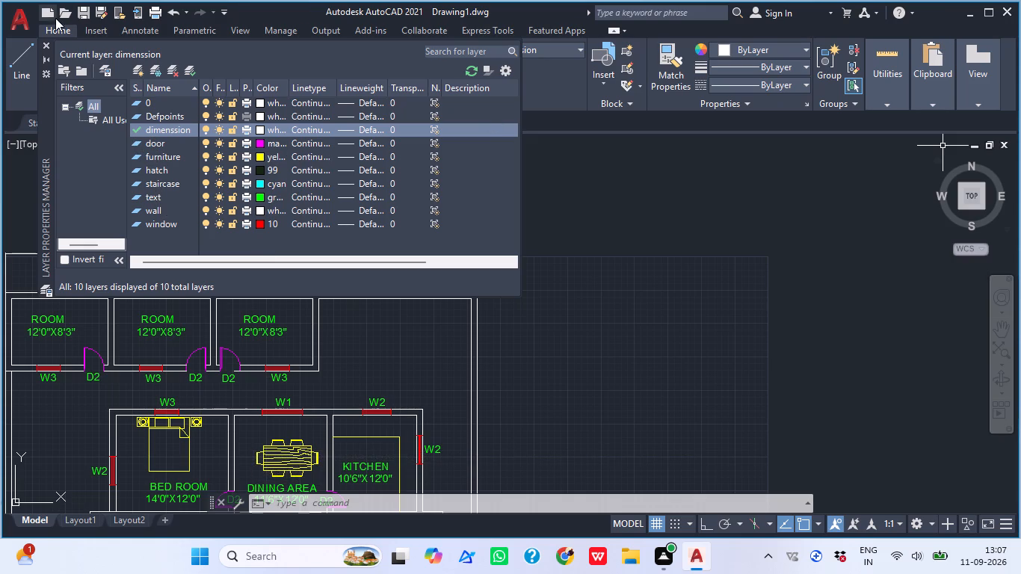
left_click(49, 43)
Draw a large wide rectangle, about 70' high, in the empty space east of the floor plan.
middle_click_drag(145, 206, 357, 102)
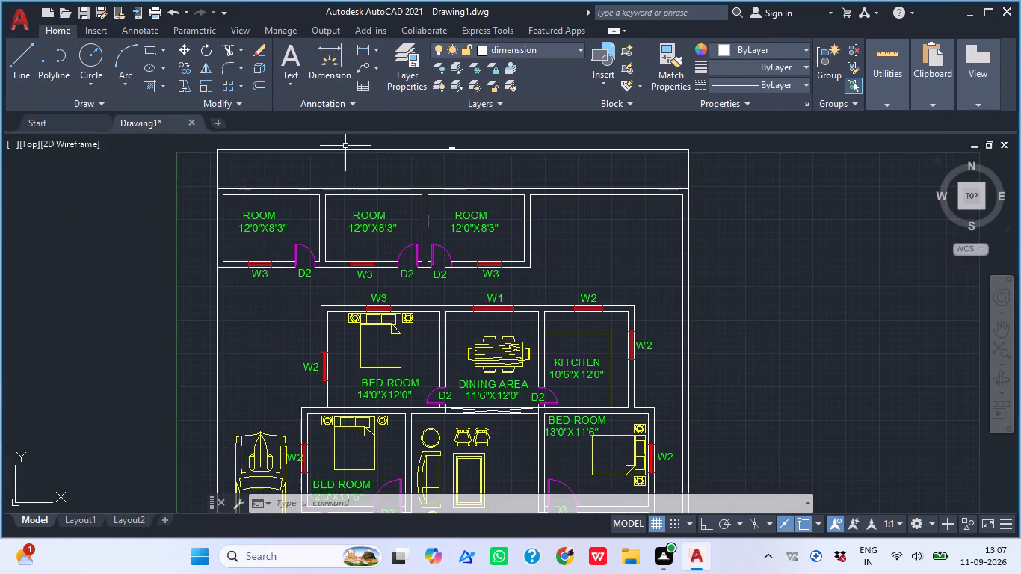
scroll(363, 232, "down", 1)
scroll(346, 306, "down", 1)
middle_click_drag(346, 308, 354, 215)
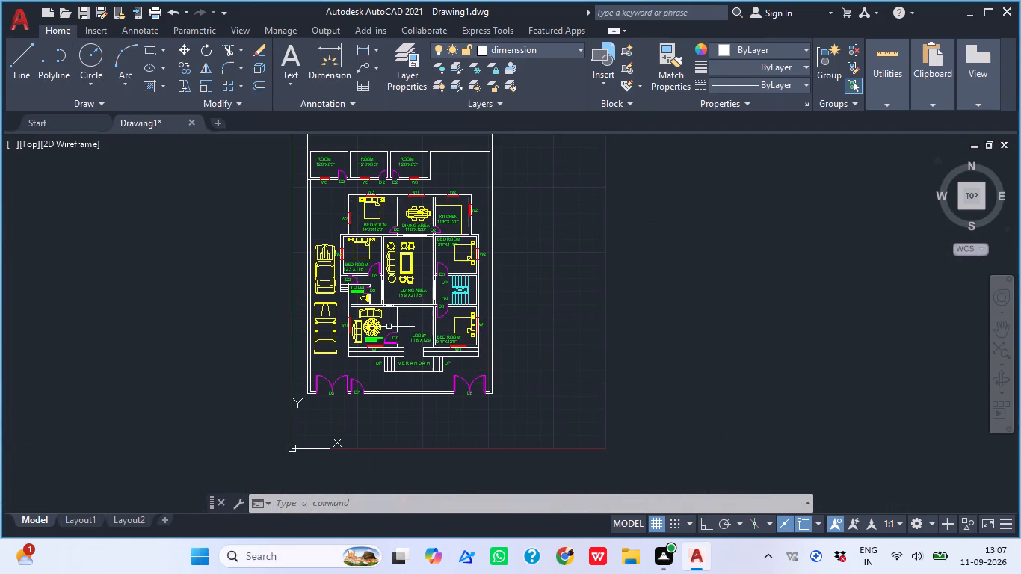
scroll(460, 268, "up", 1)
middle_click(419, 313)
middle_click_drag(392, 297, 164, 456)
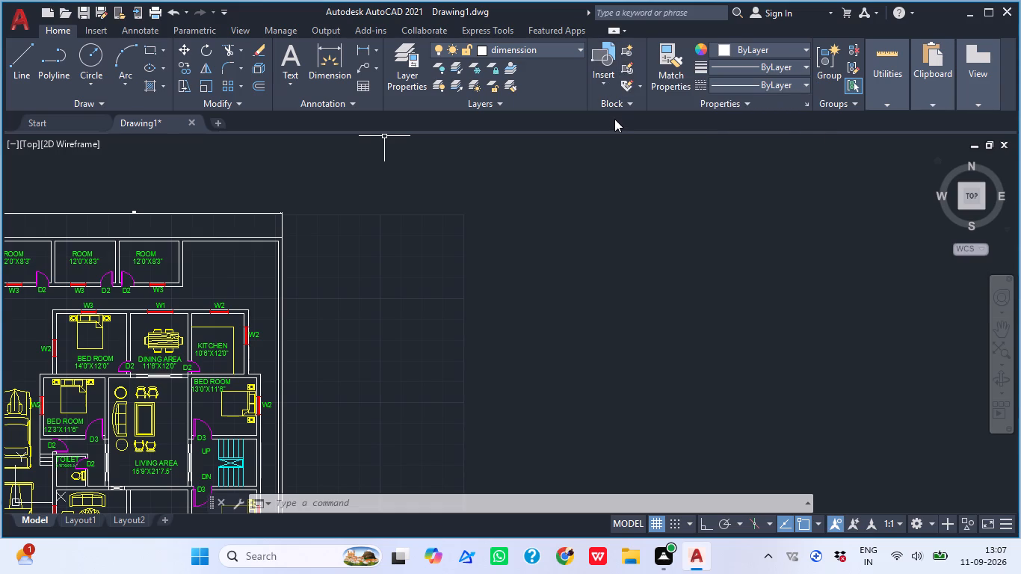
middle_click_drag(603, 307, 775, 223)
scroll(718, 248, "down", 1)
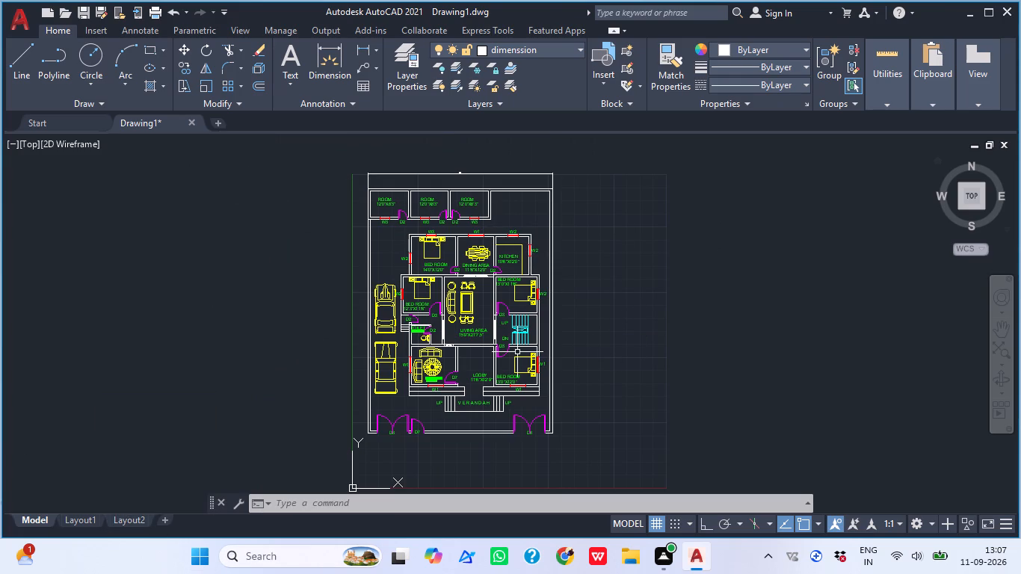
middle_click_drag(714, 318, 569, 319)
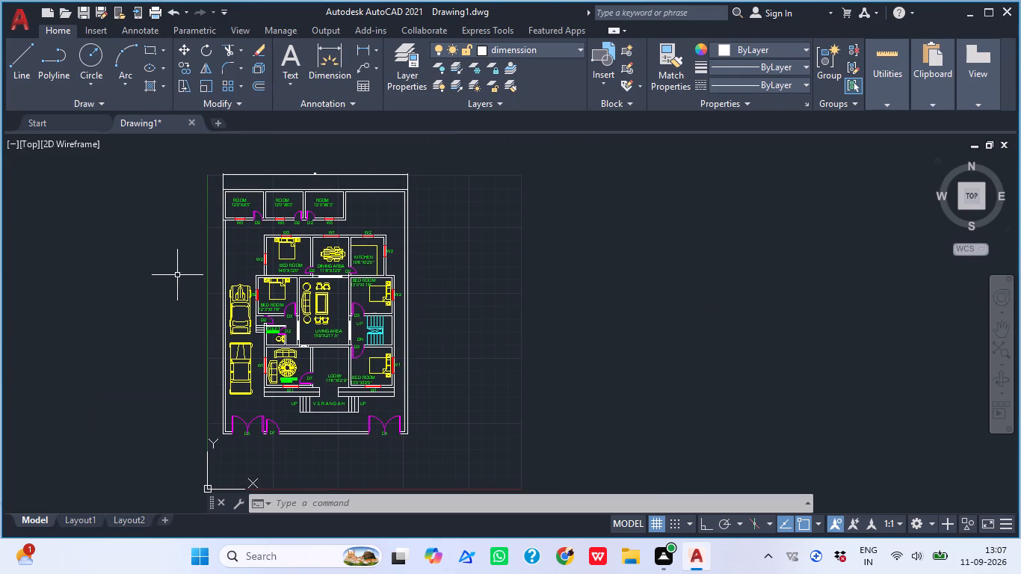
middle_click_drag(602, 266, 522, 280)
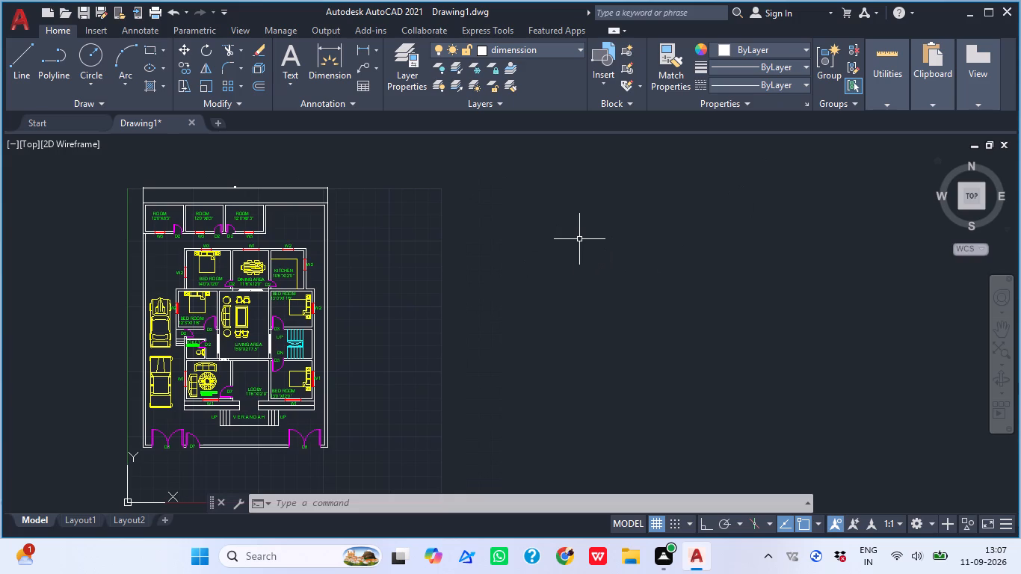
key("r")
key("e")
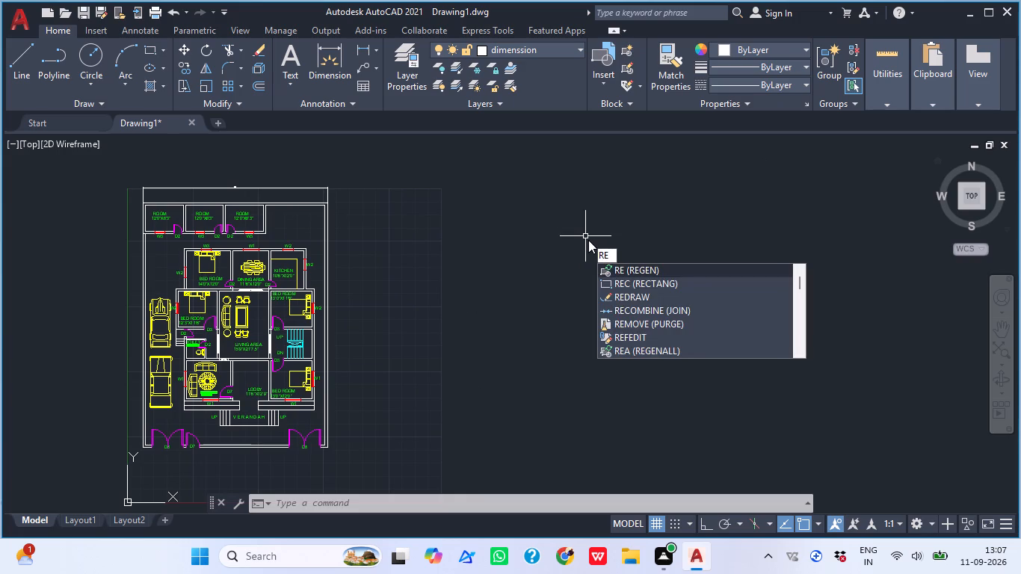
type("c")
key("space")
left_click(514, 203)
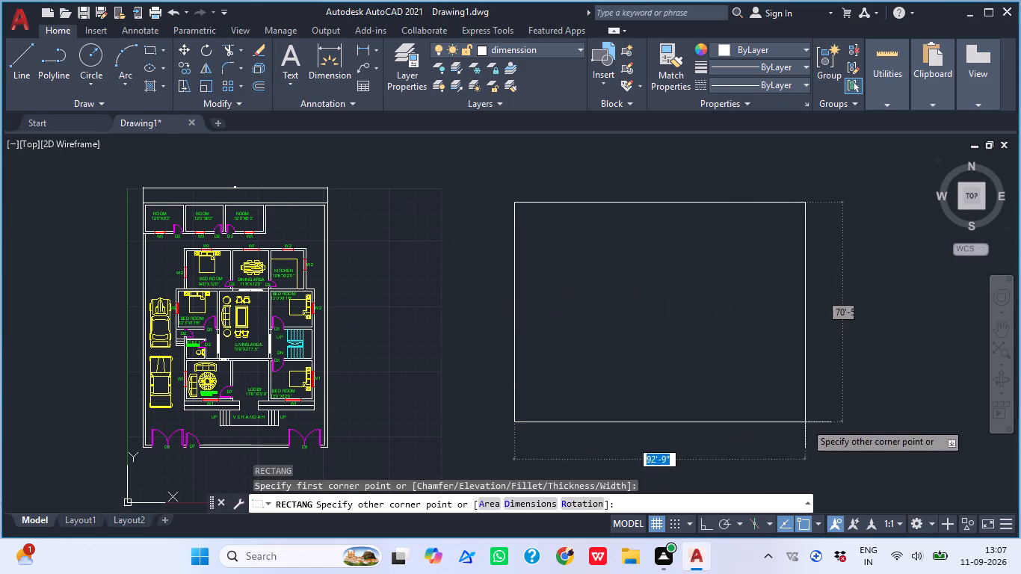
left_click(866, 422)
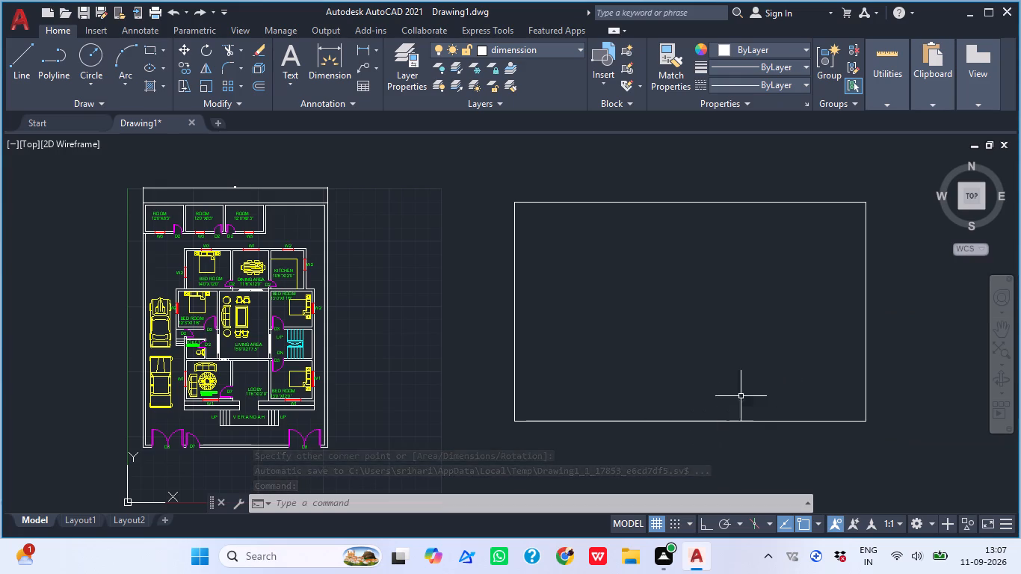
Draw a smaller rectangle, about 21' high, inside the large rectangle so that it fills its lower-right corner.
key("r")
key("e")
type("c")
key("space")
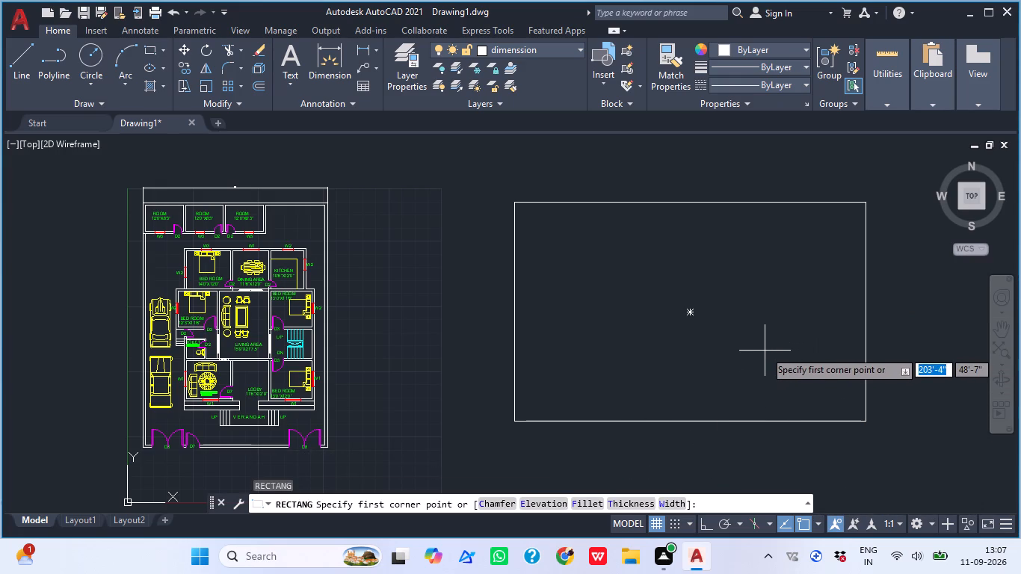
left_click(783, 354)
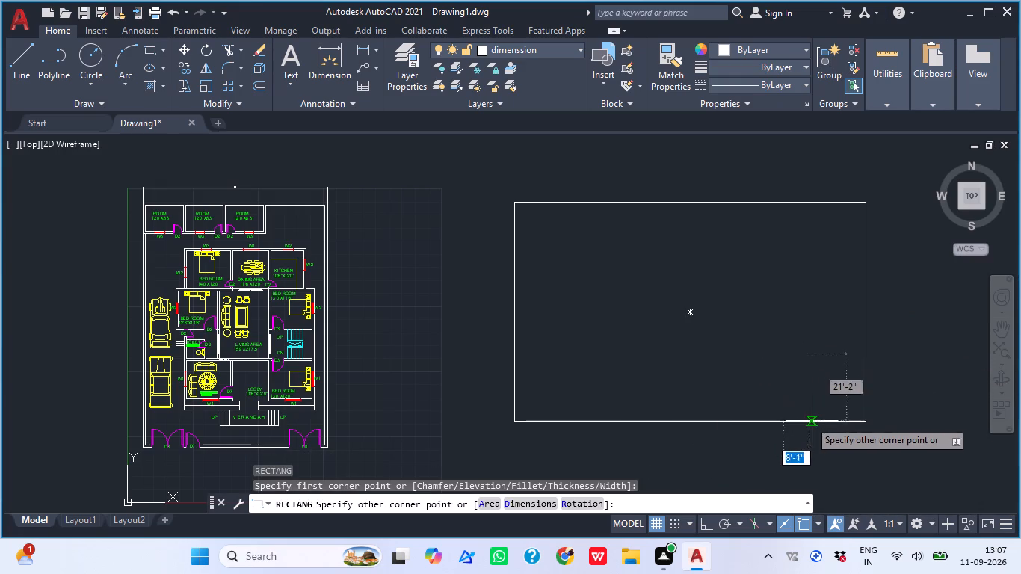
left_click(865, 419)
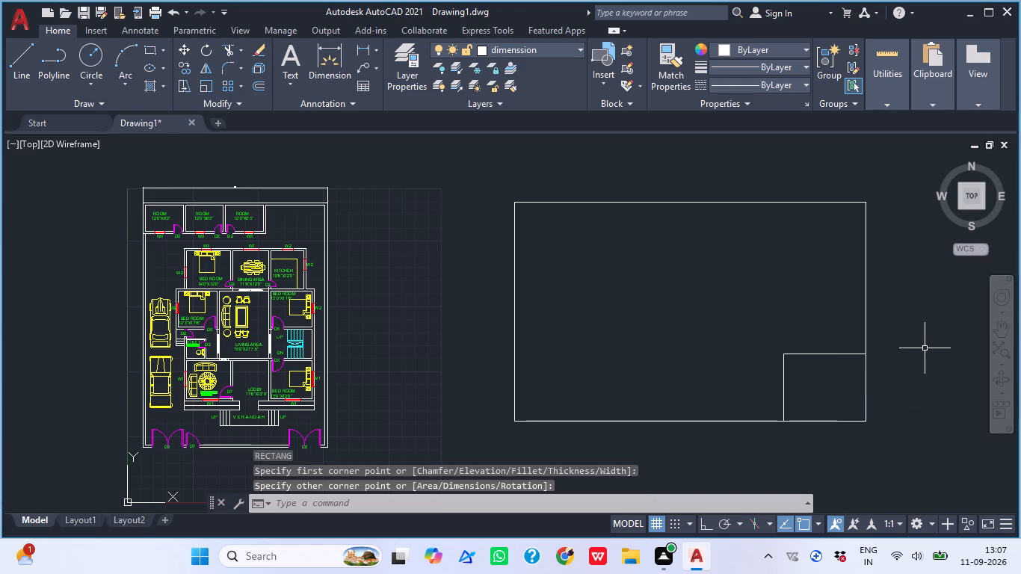
key("Escape")
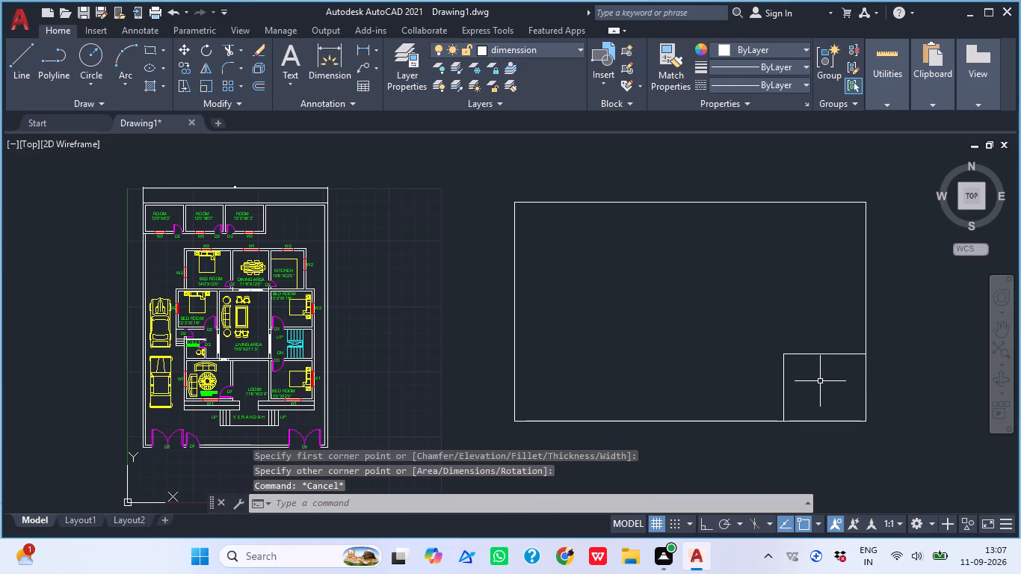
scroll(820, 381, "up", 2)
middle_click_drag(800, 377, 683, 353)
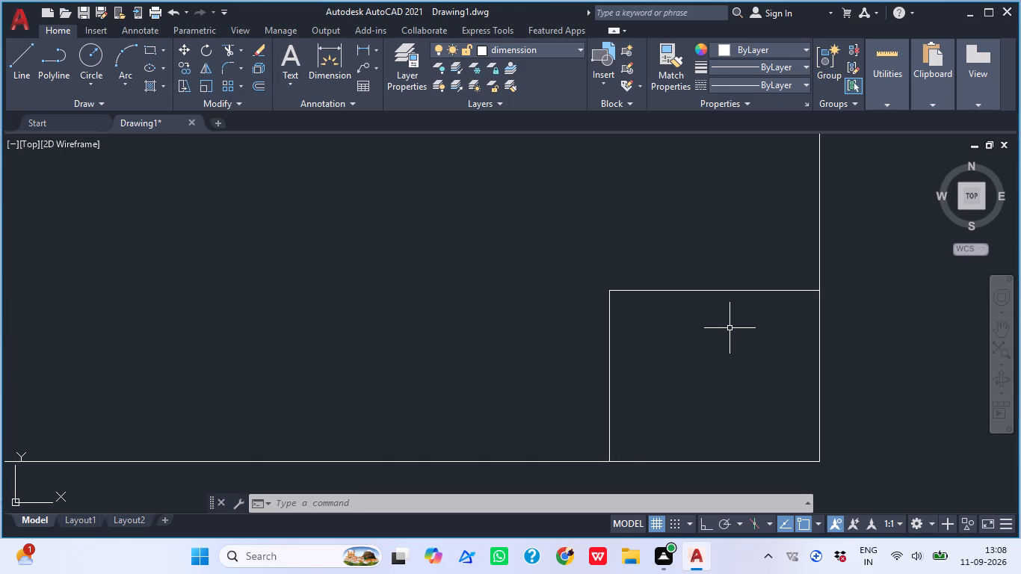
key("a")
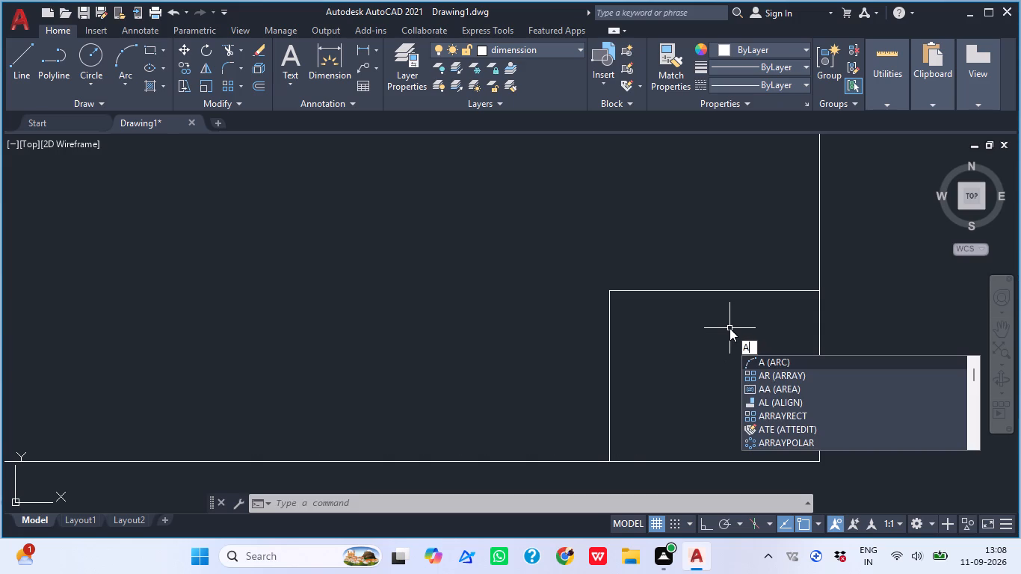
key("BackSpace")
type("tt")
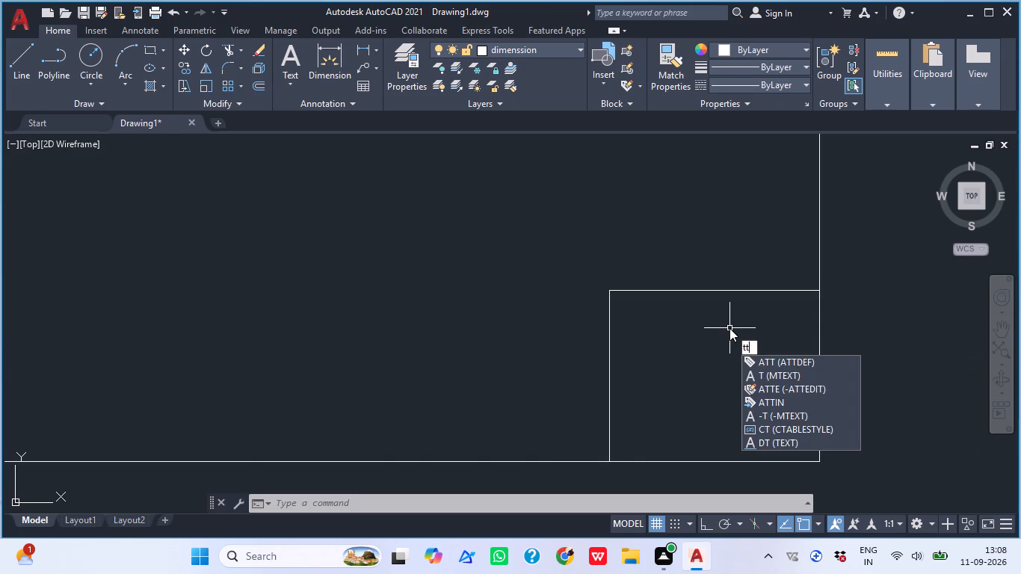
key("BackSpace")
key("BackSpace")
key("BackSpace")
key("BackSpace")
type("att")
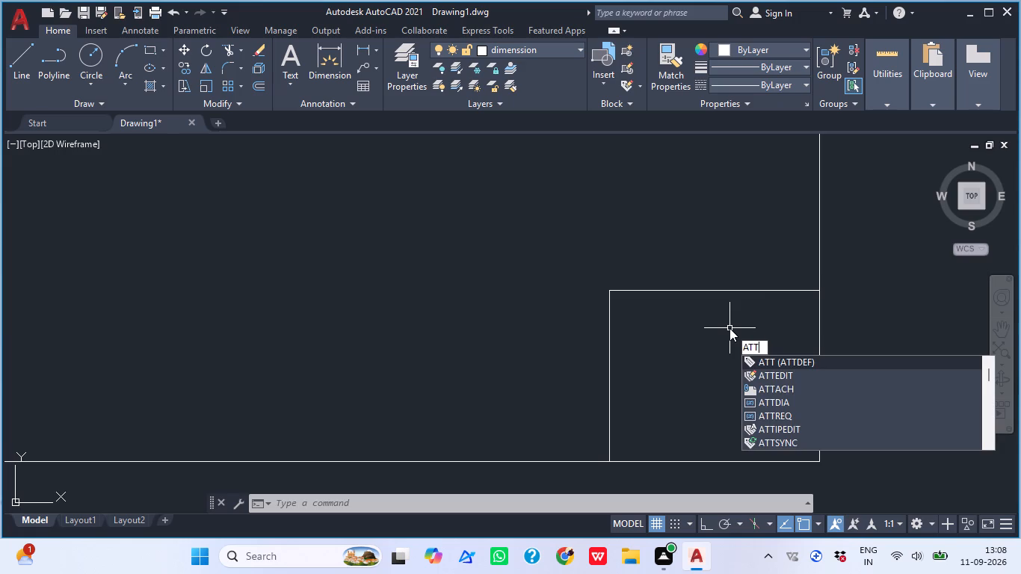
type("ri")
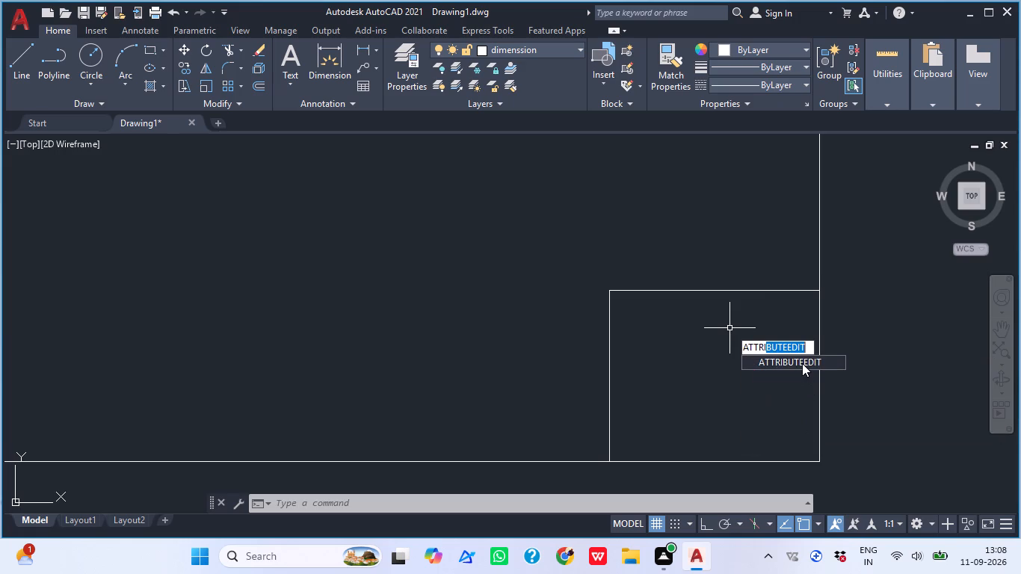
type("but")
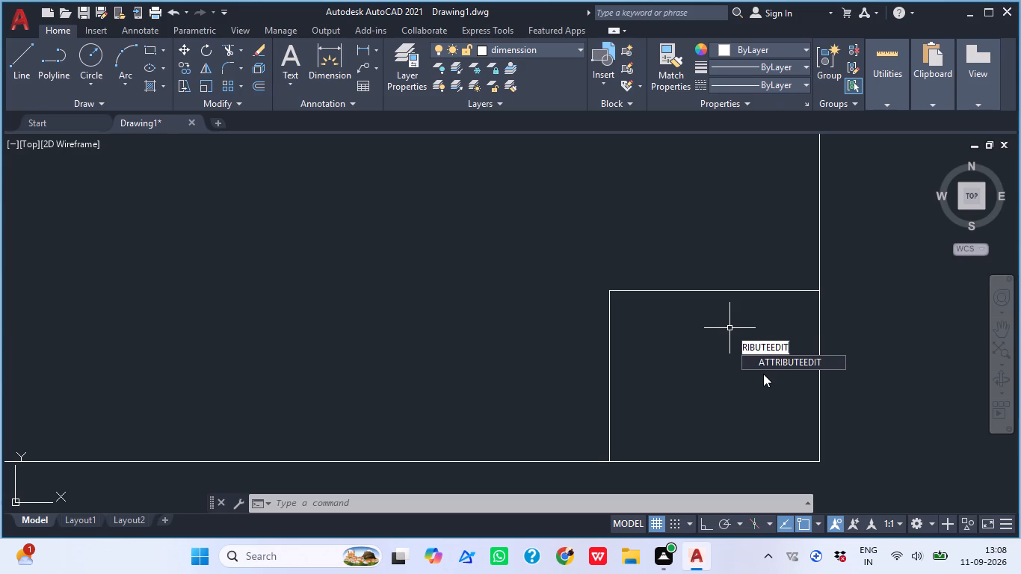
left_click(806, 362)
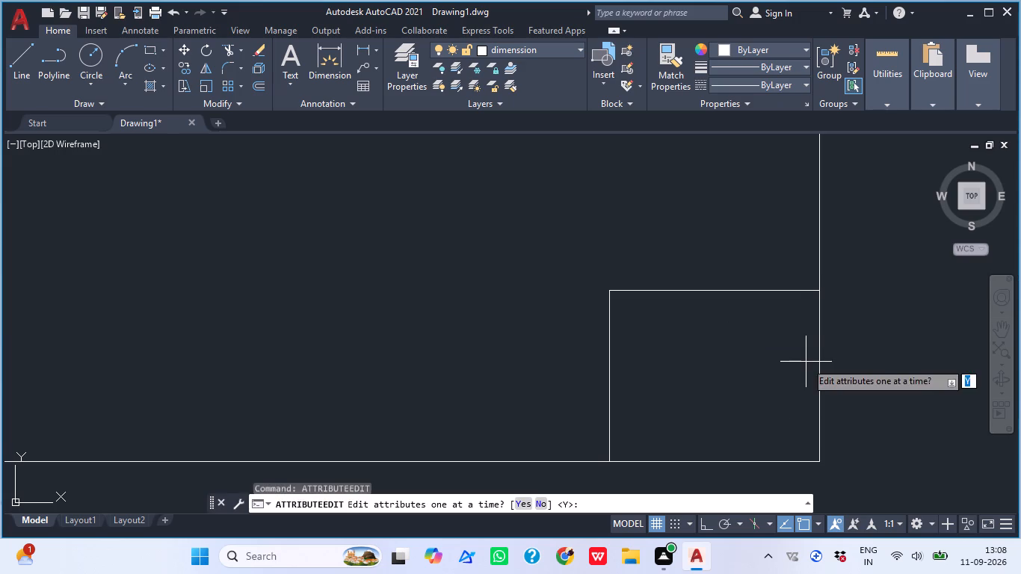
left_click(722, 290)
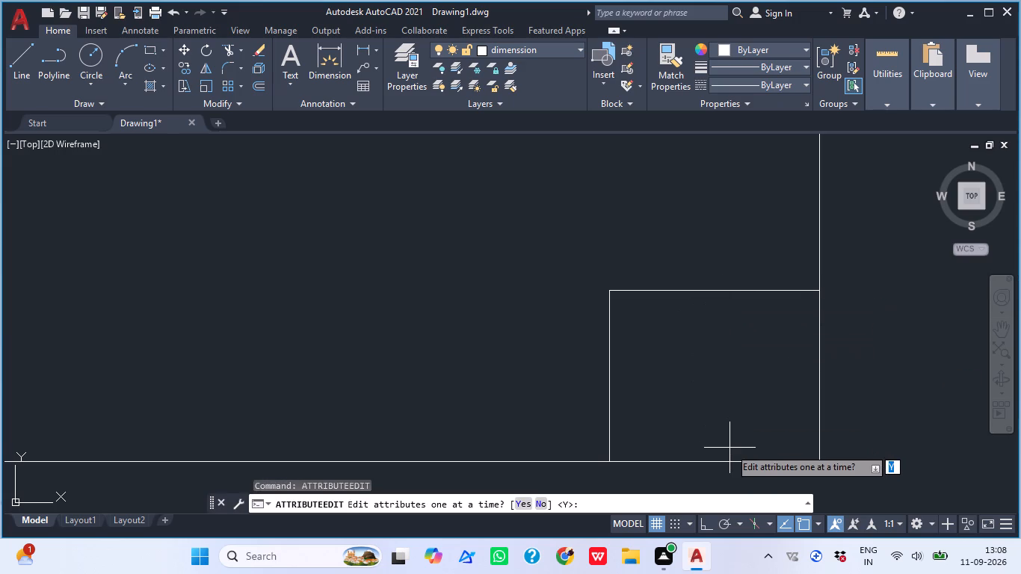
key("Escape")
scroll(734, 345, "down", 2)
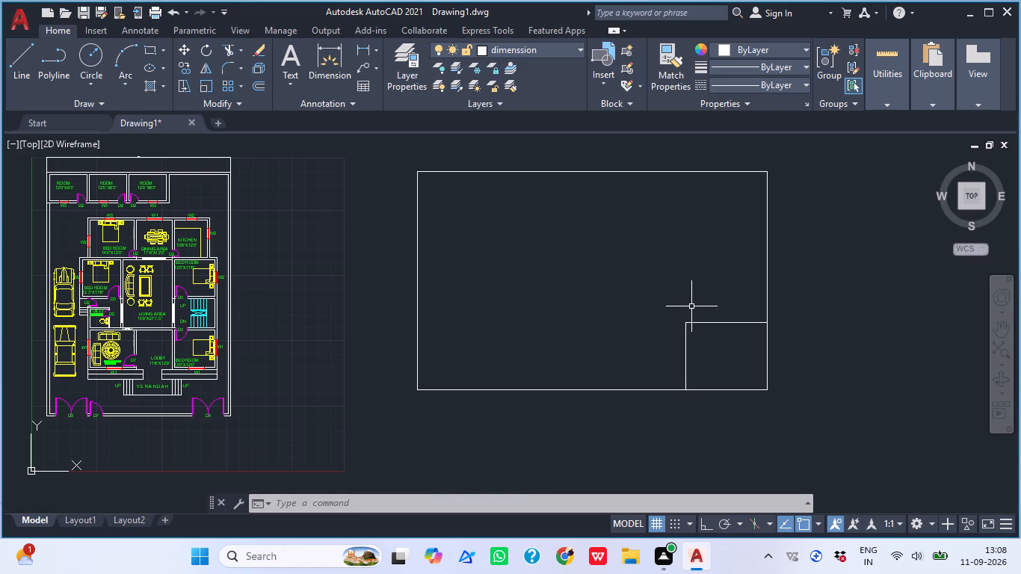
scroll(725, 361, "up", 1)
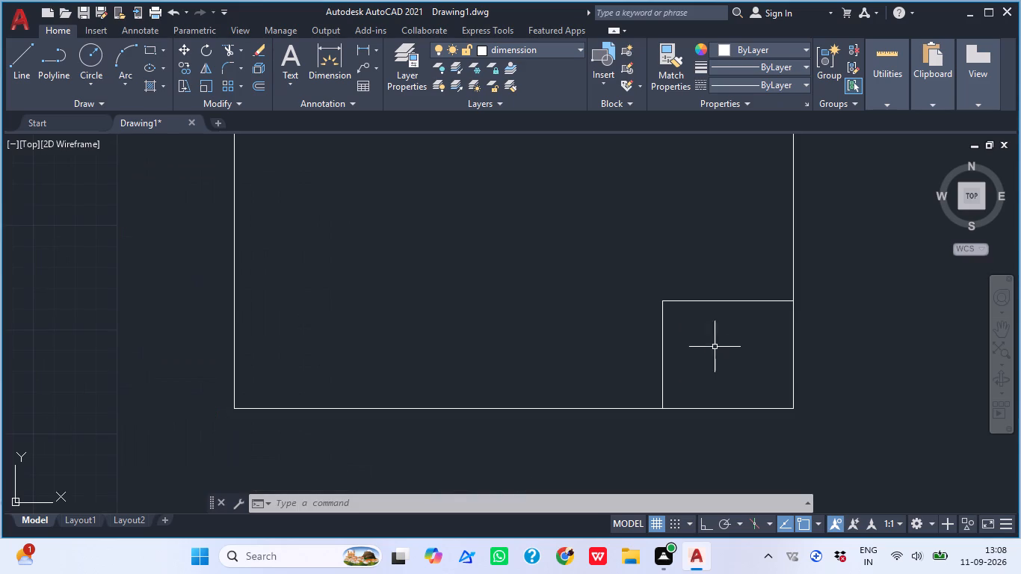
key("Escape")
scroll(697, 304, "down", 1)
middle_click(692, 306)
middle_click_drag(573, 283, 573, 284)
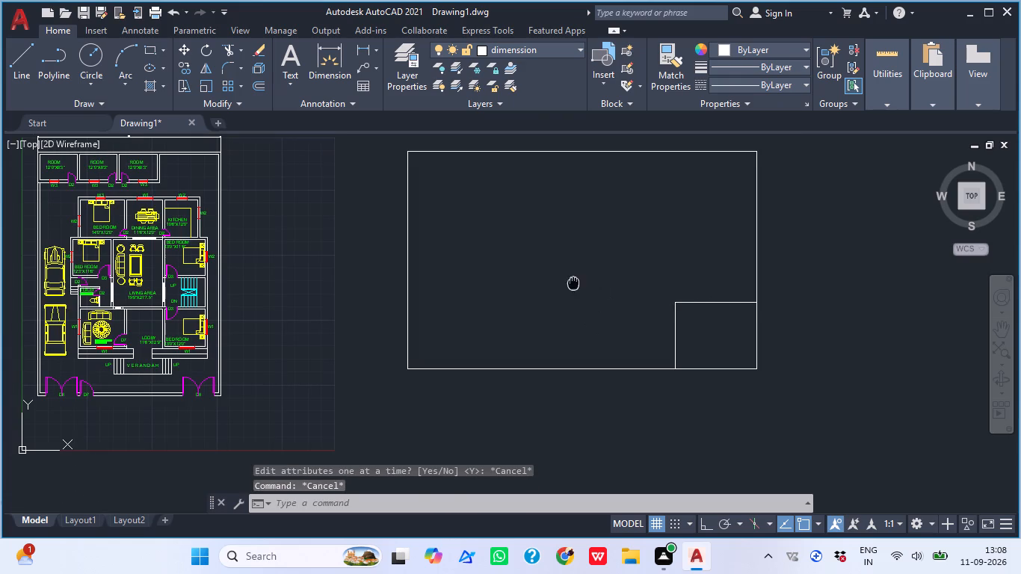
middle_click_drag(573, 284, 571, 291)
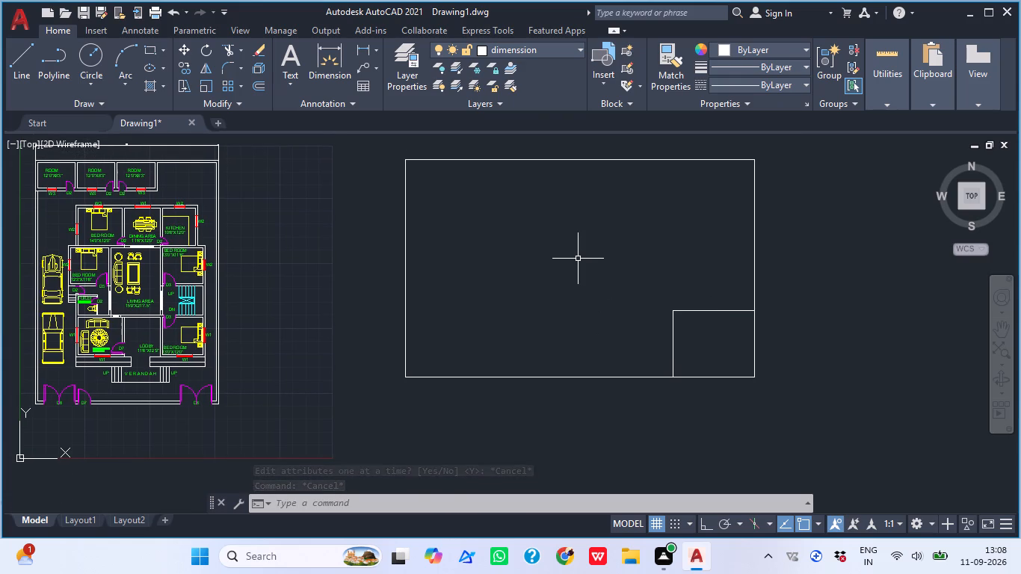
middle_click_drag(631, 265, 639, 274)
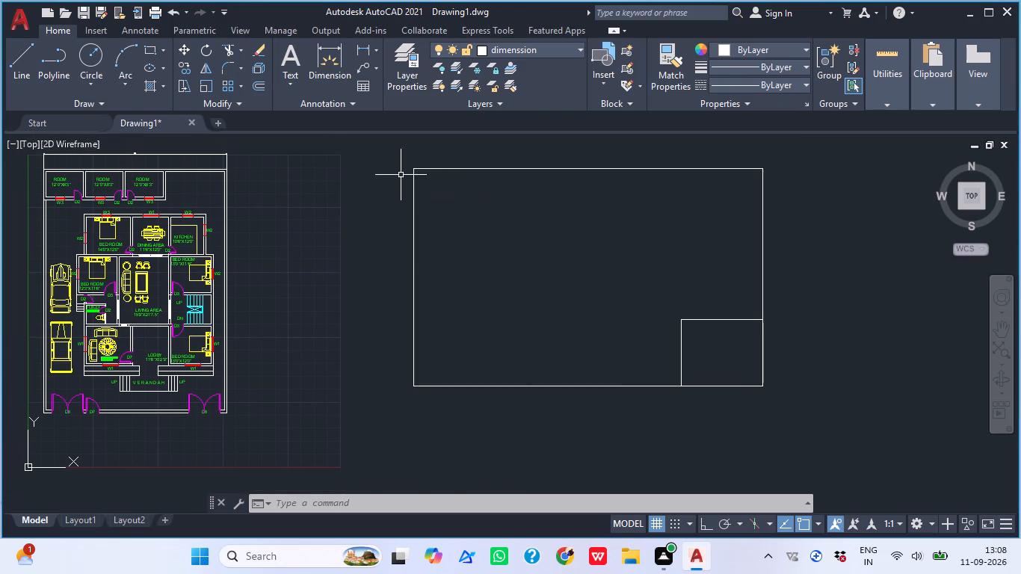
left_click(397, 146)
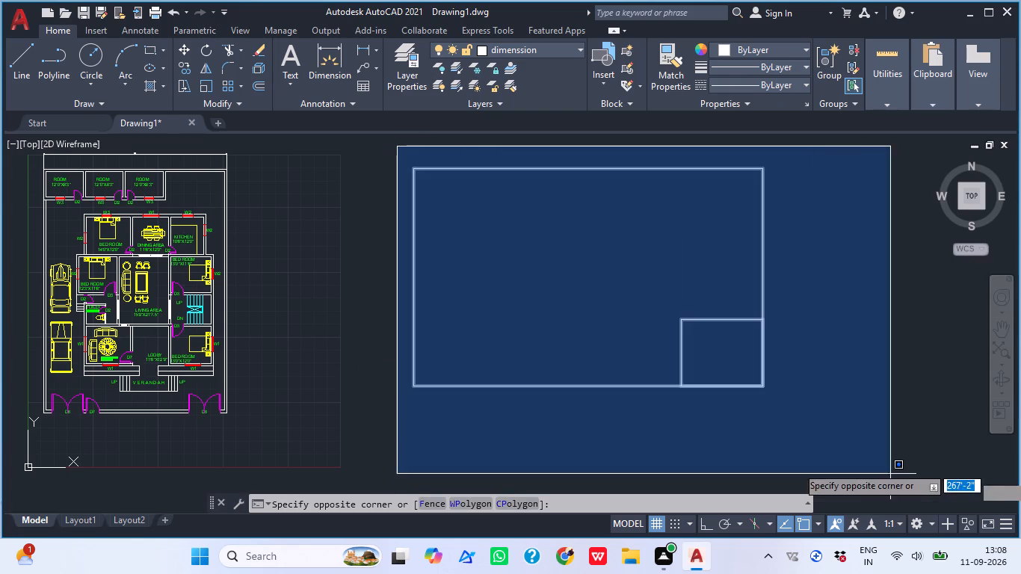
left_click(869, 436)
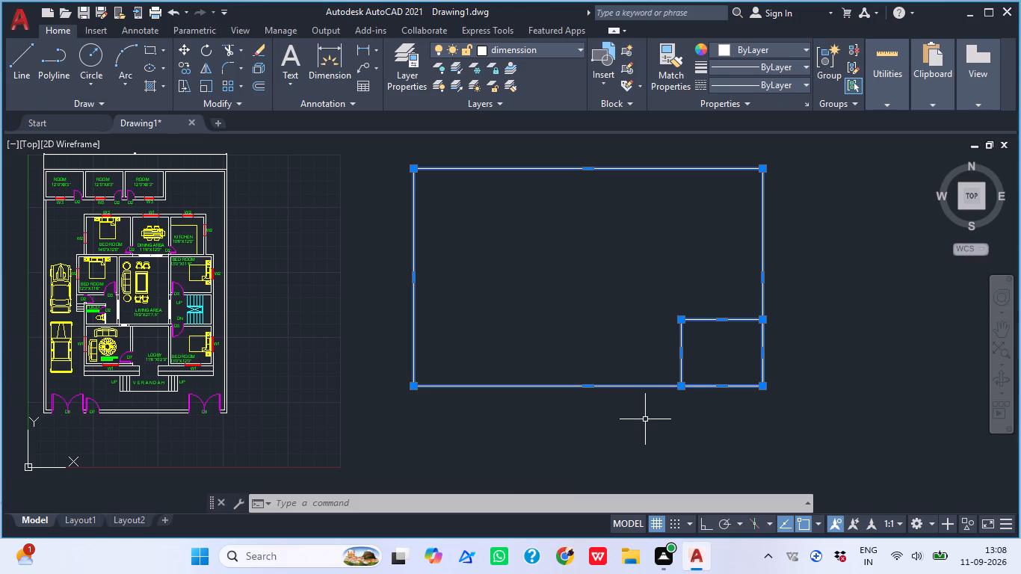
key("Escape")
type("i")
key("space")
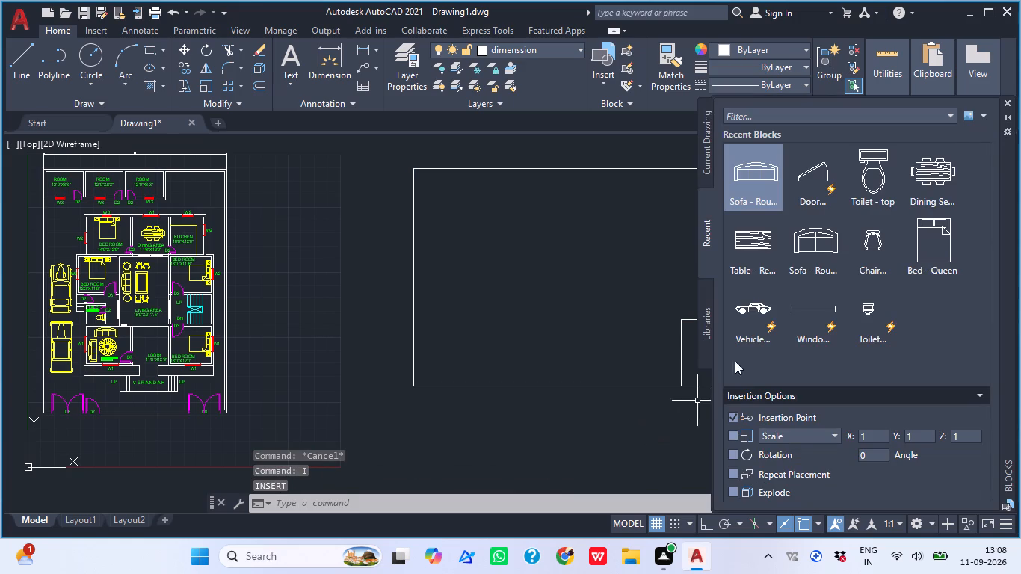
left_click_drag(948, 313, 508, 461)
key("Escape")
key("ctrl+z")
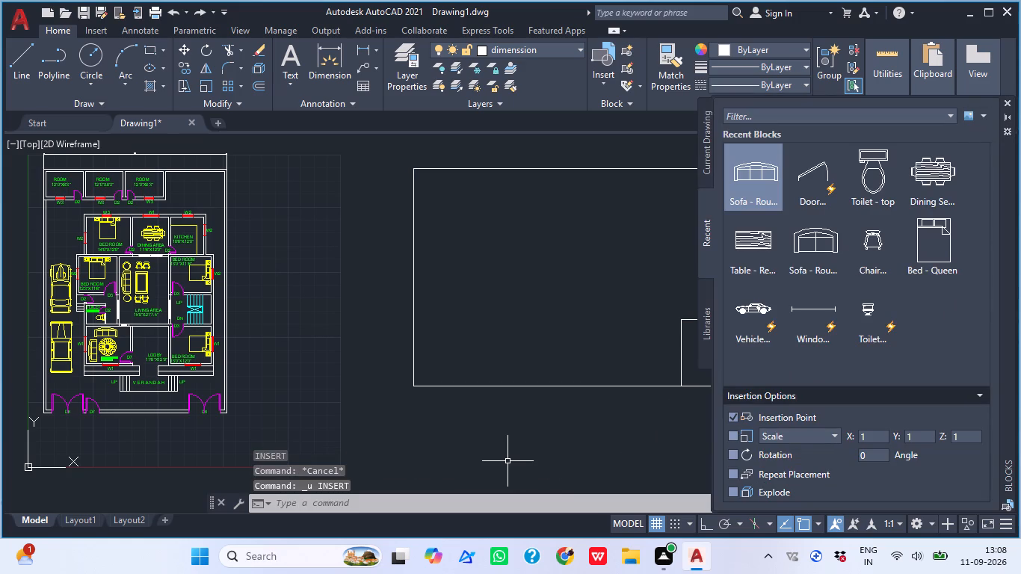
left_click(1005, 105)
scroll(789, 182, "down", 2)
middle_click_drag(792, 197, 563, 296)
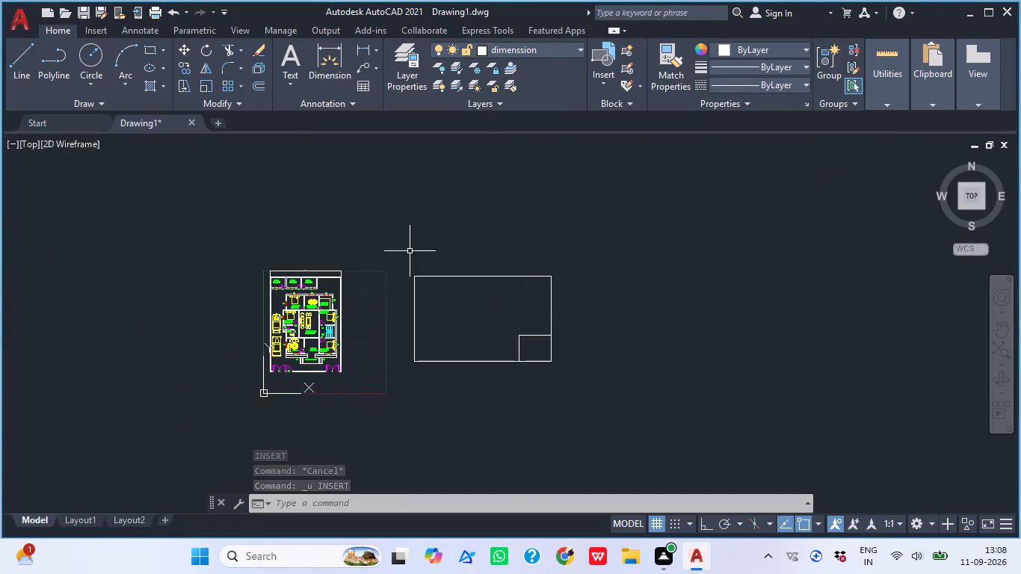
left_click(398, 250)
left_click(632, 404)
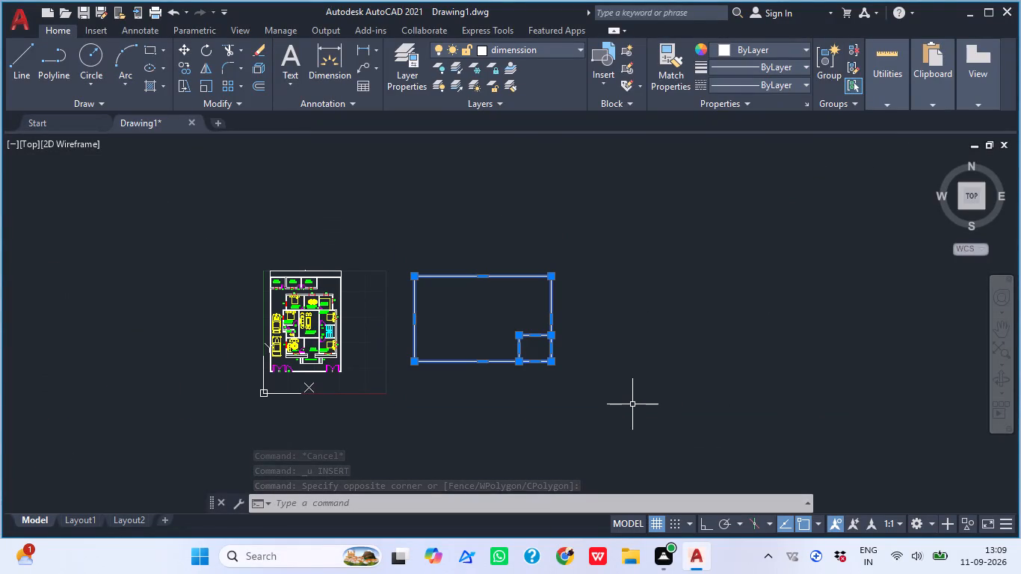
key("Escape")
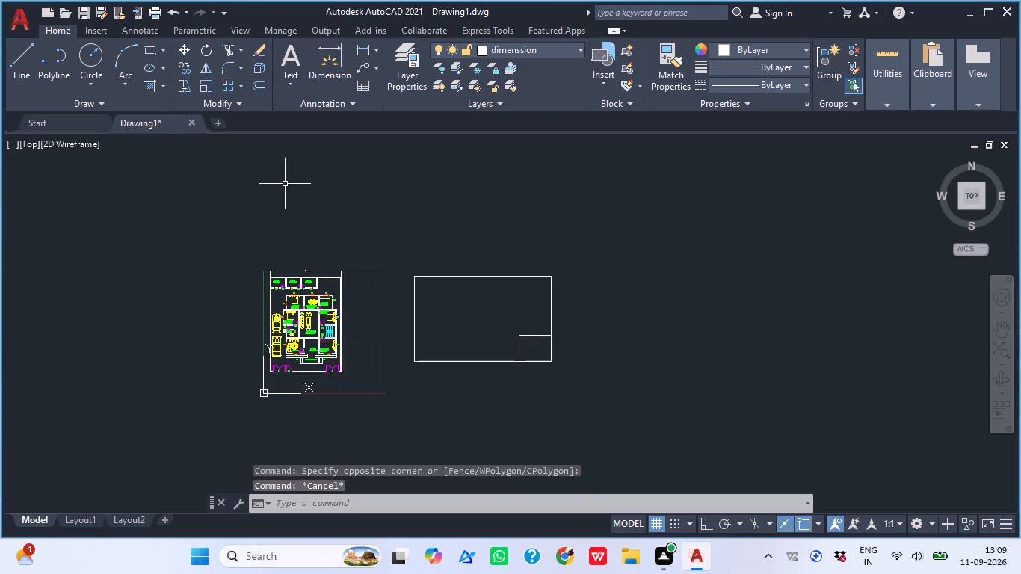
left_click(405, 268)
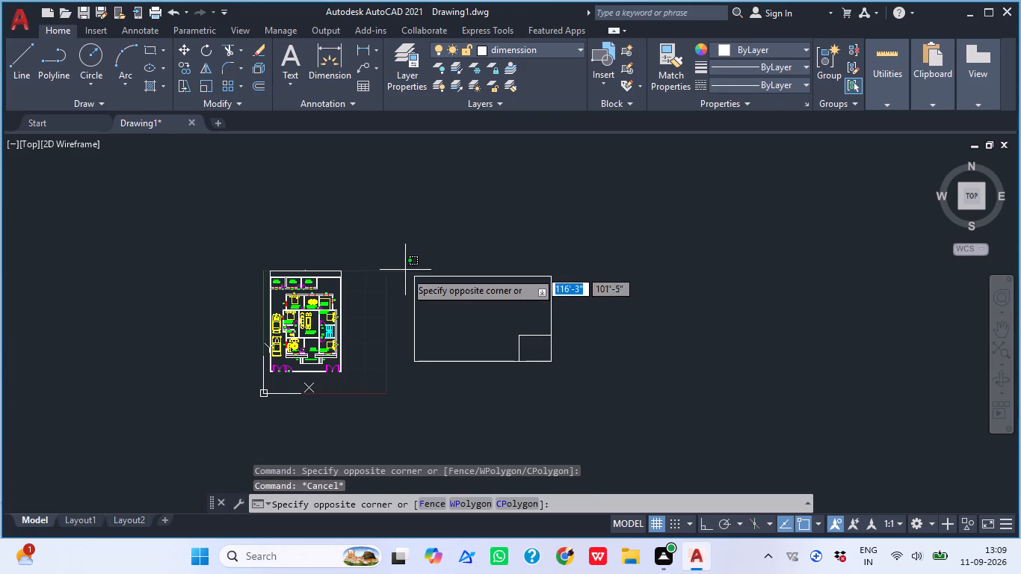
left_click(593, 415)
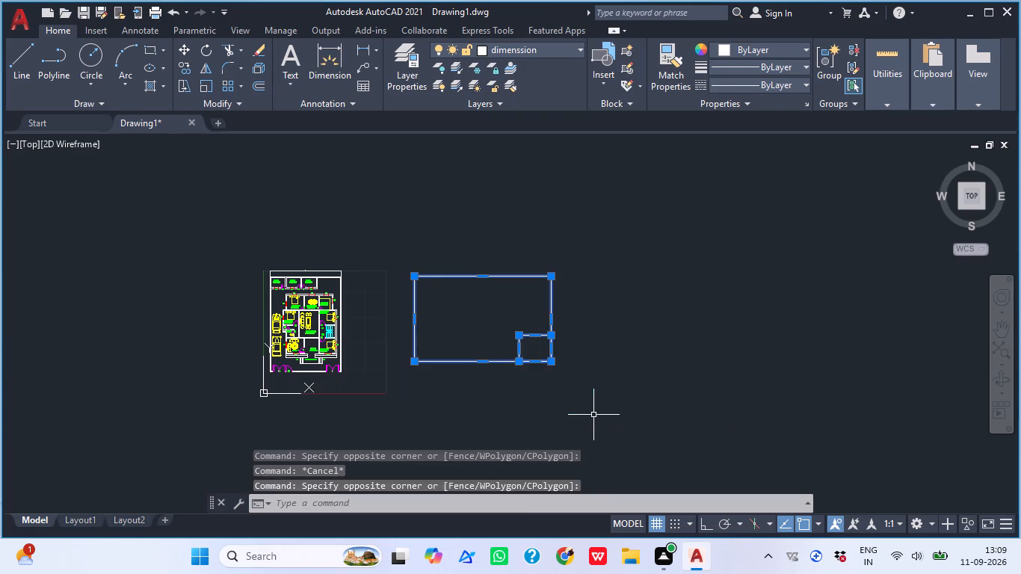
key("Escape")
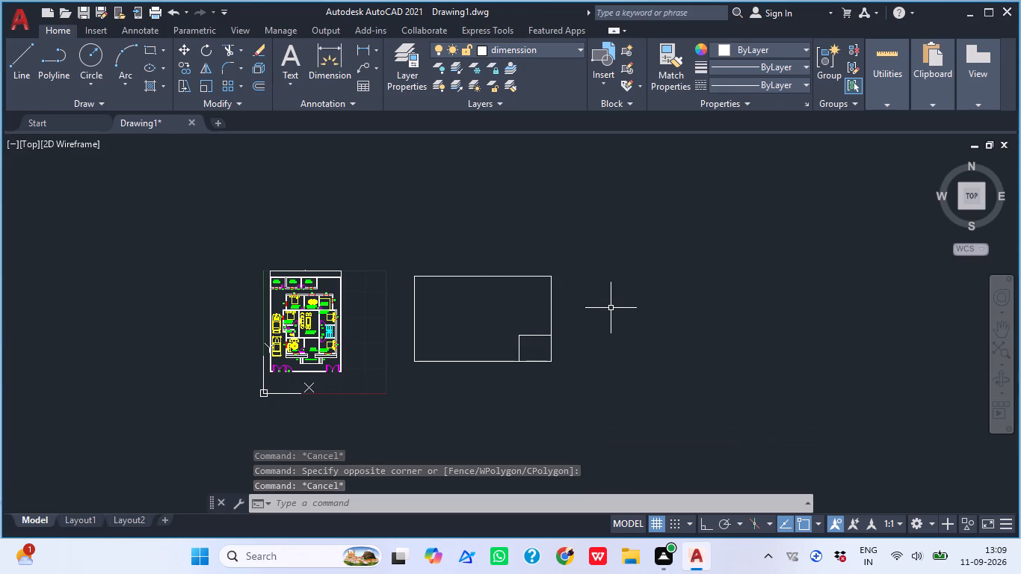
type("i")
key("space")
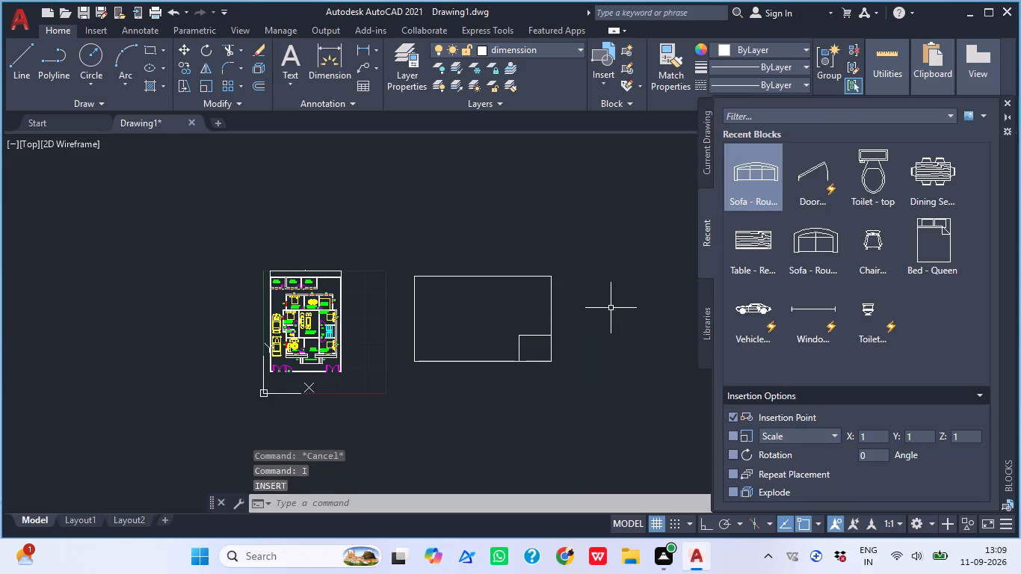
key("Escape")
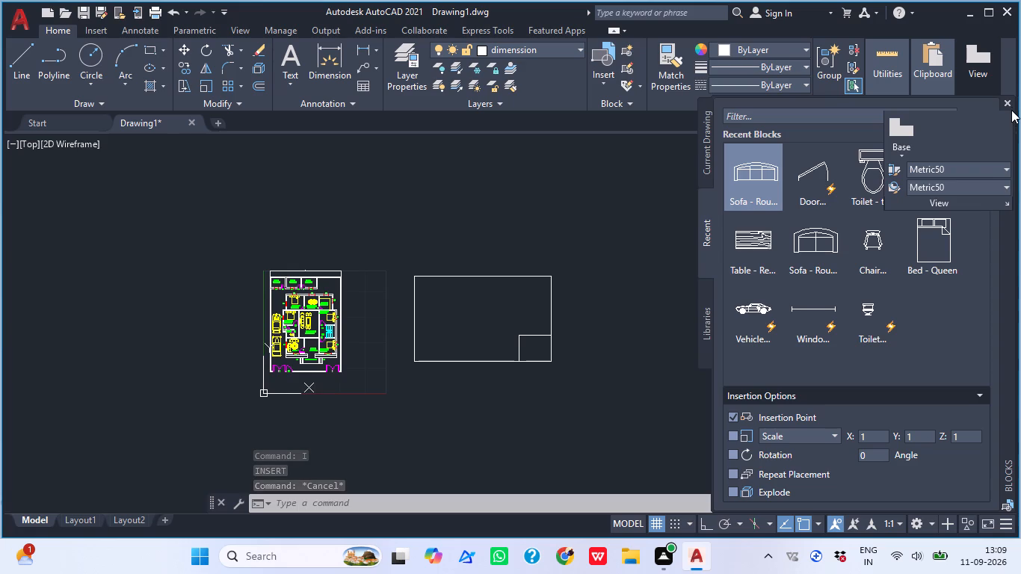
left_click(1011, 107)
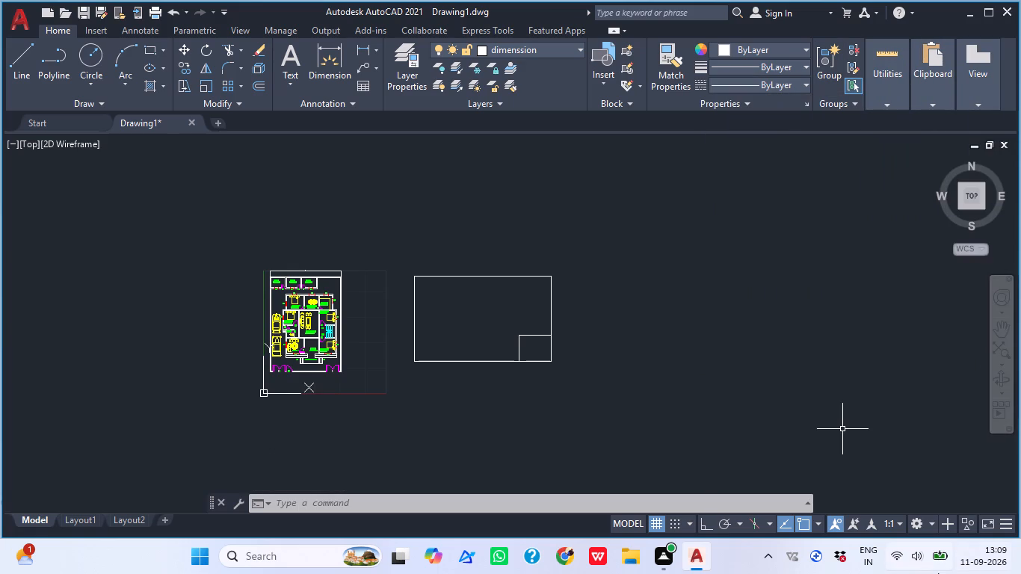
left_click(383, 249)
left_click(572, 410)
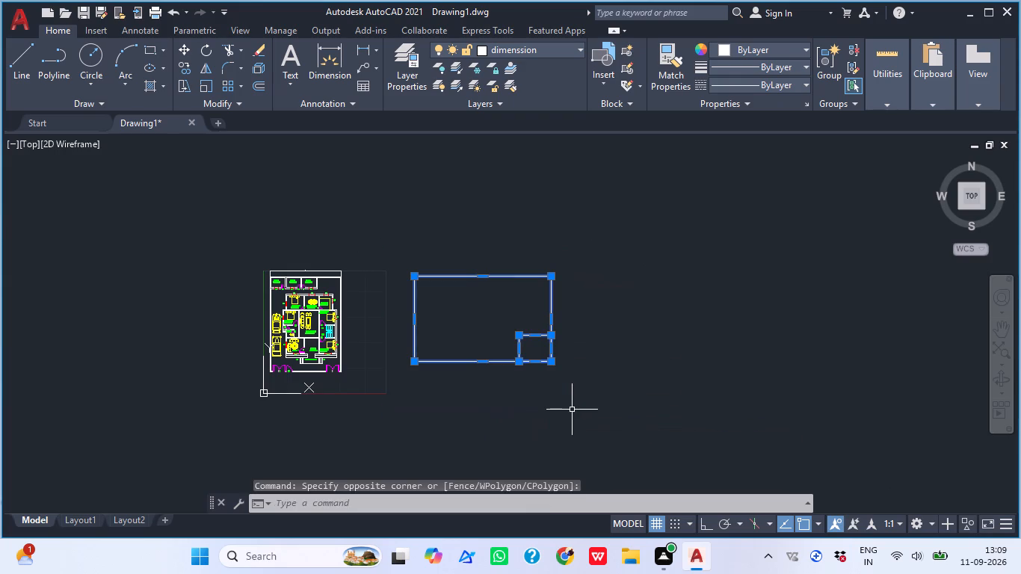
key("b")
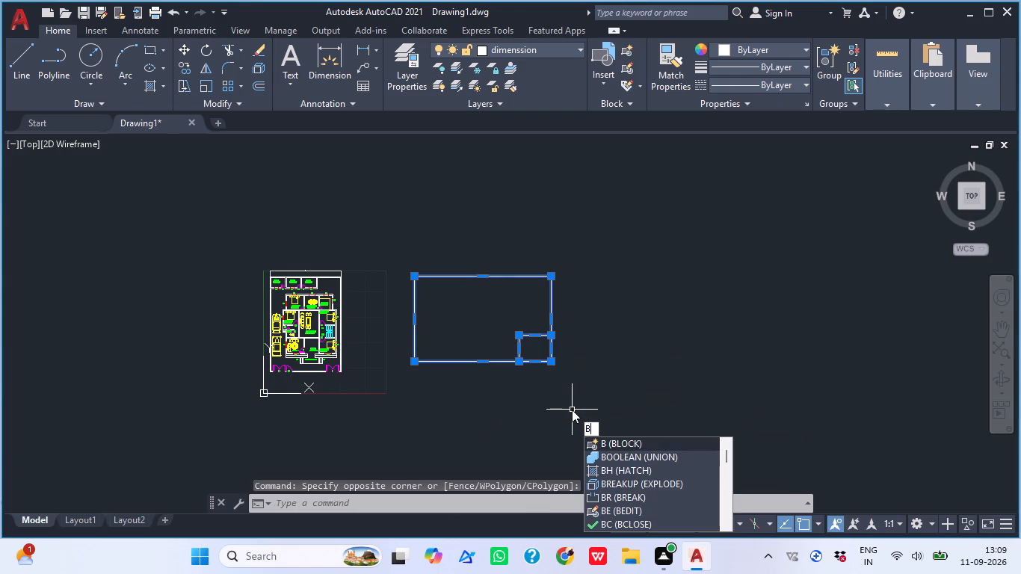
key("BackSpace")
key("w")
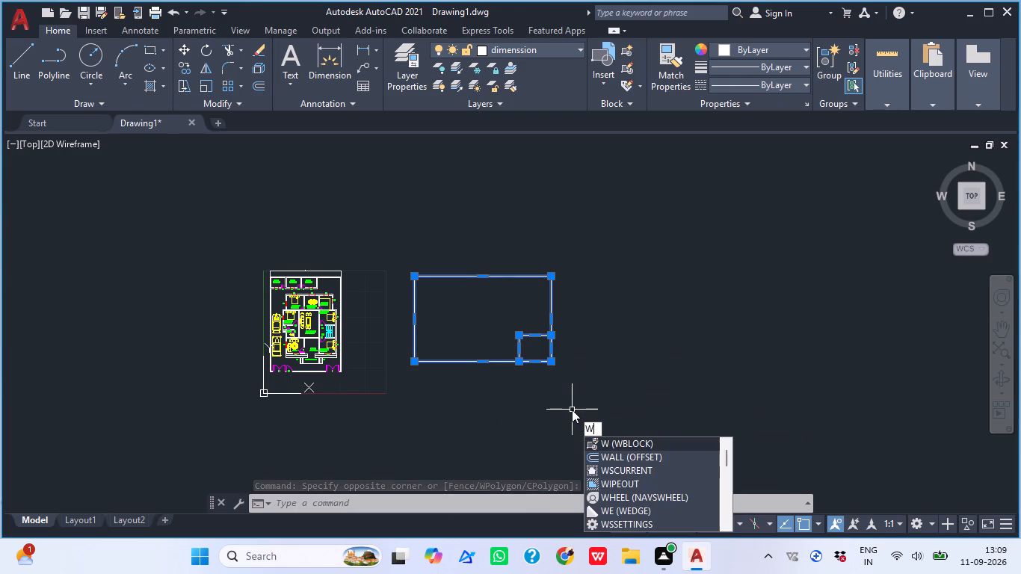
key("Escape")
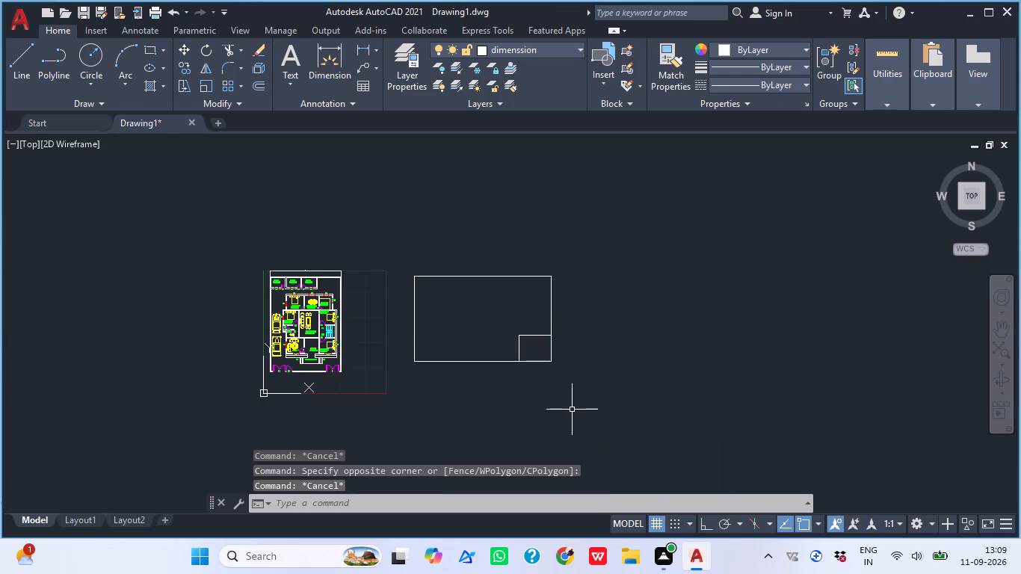
Define a block named title from the two nested rectangles, with its base point at the large rectangle's lower-left corner.
left_click(398, 252)
left_click(614, 401)
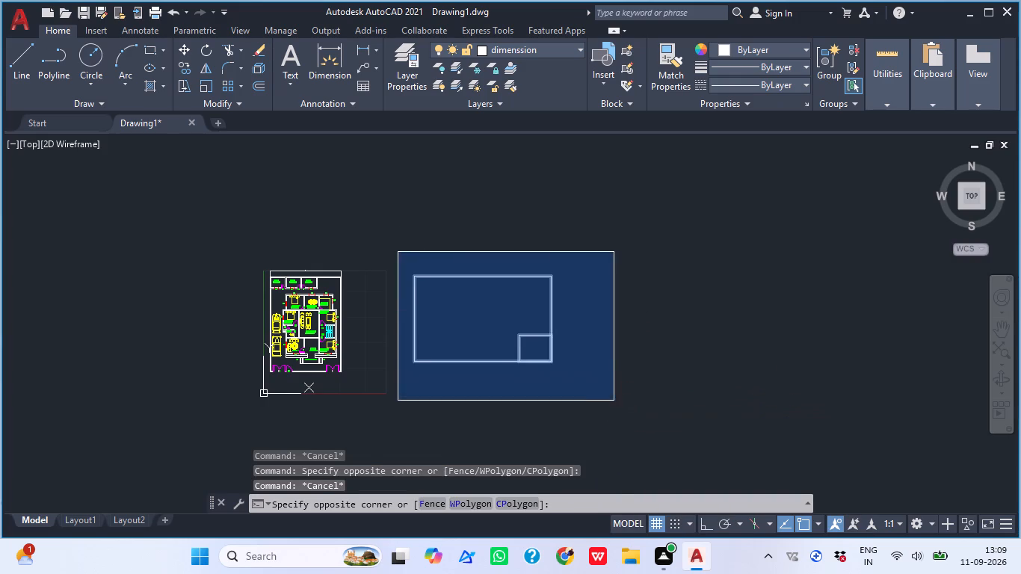
key("b")
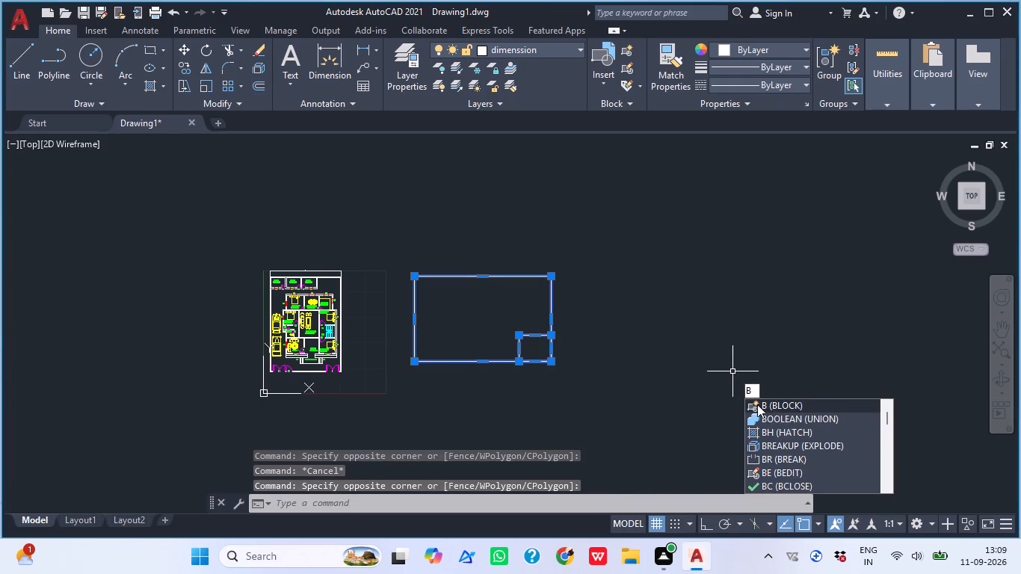
left_click(770, 410)
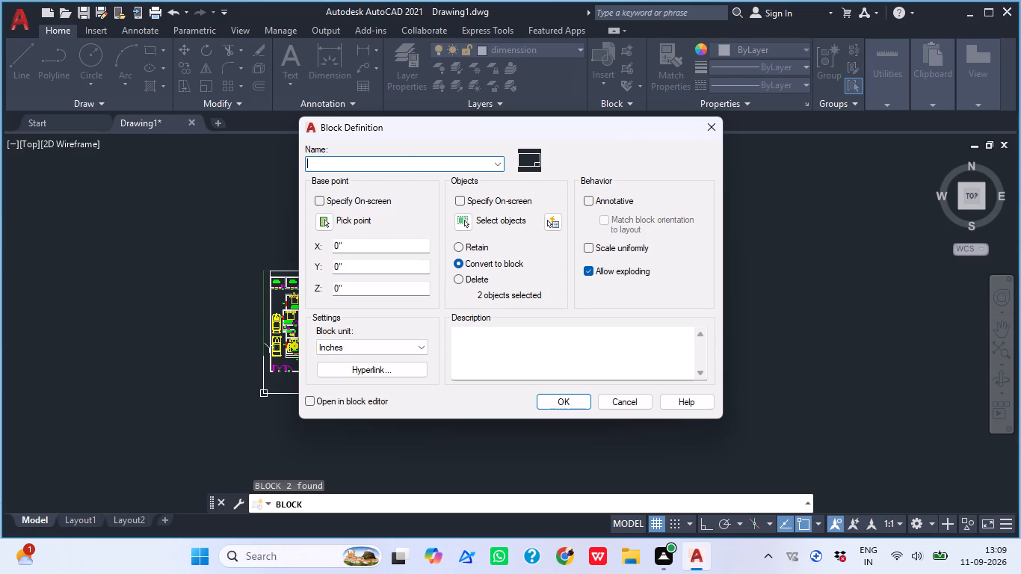
type("titk")
key("BackSpace")
type("le")
key("space")
left_click(324, 219)
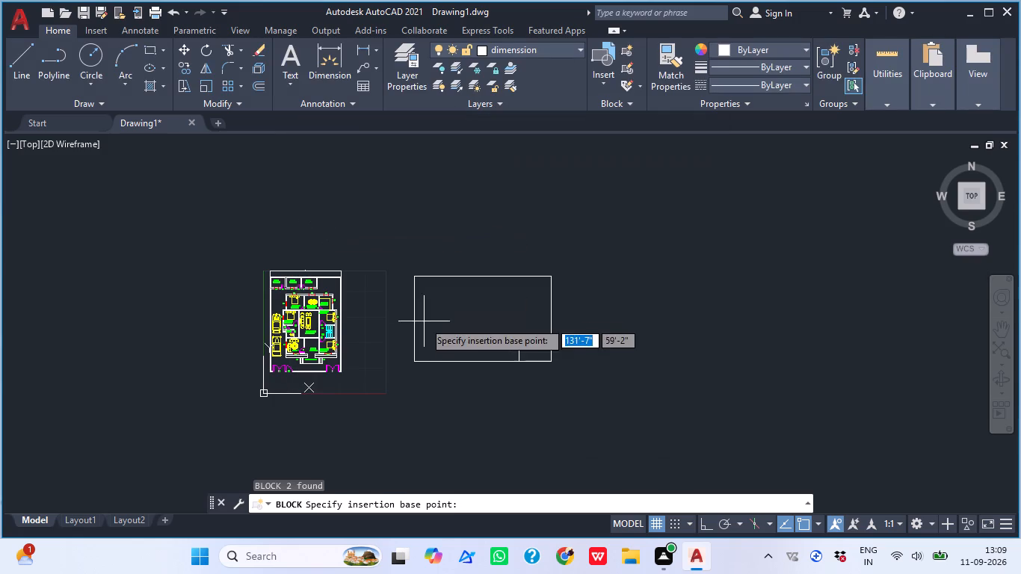
left_click(413, 365)
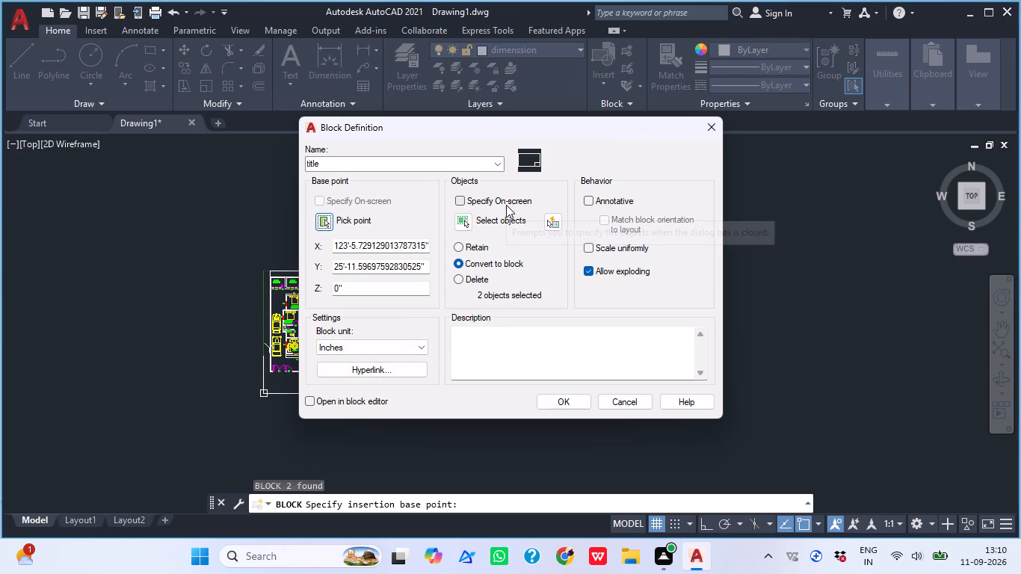
left_click(568, 401)
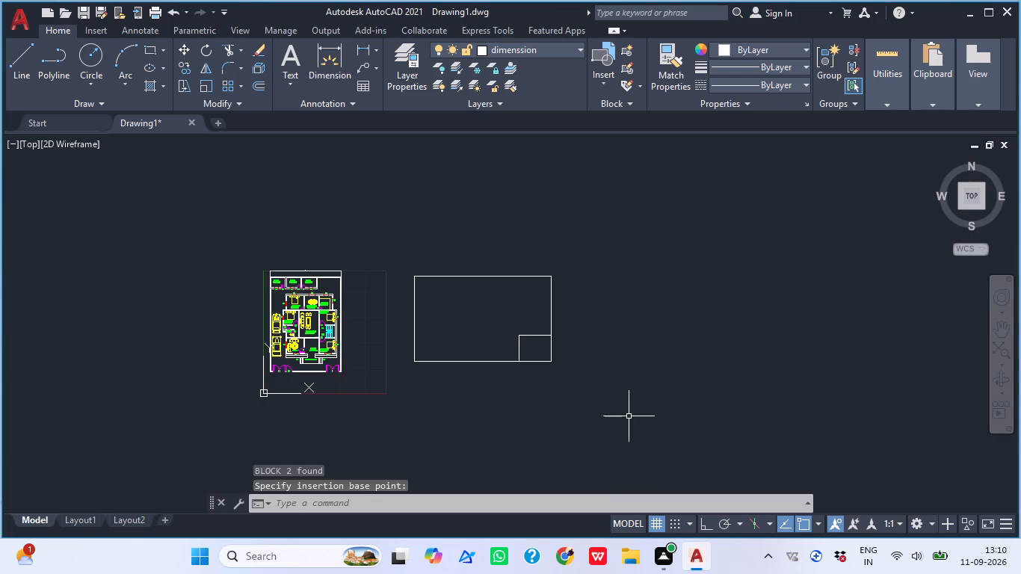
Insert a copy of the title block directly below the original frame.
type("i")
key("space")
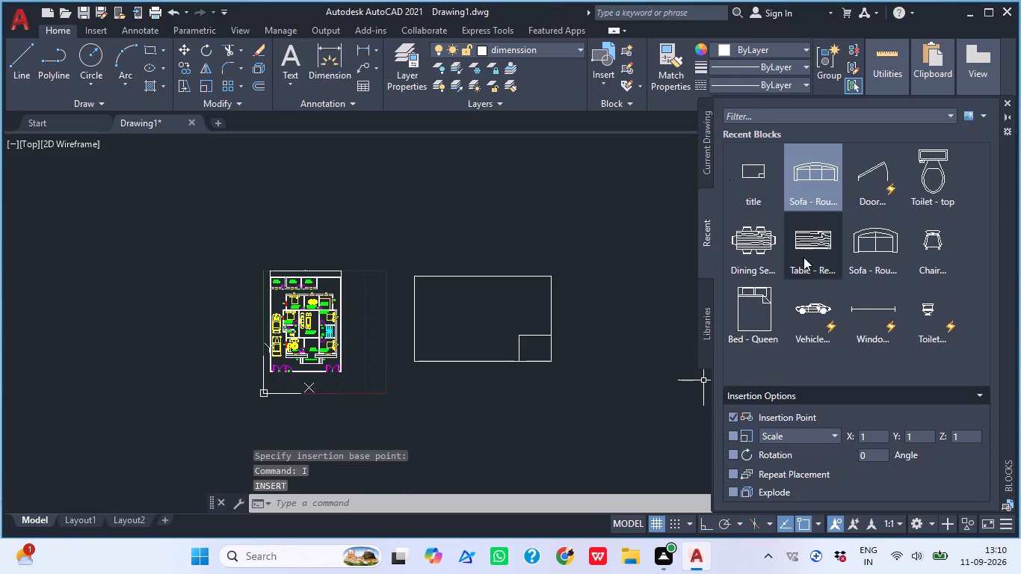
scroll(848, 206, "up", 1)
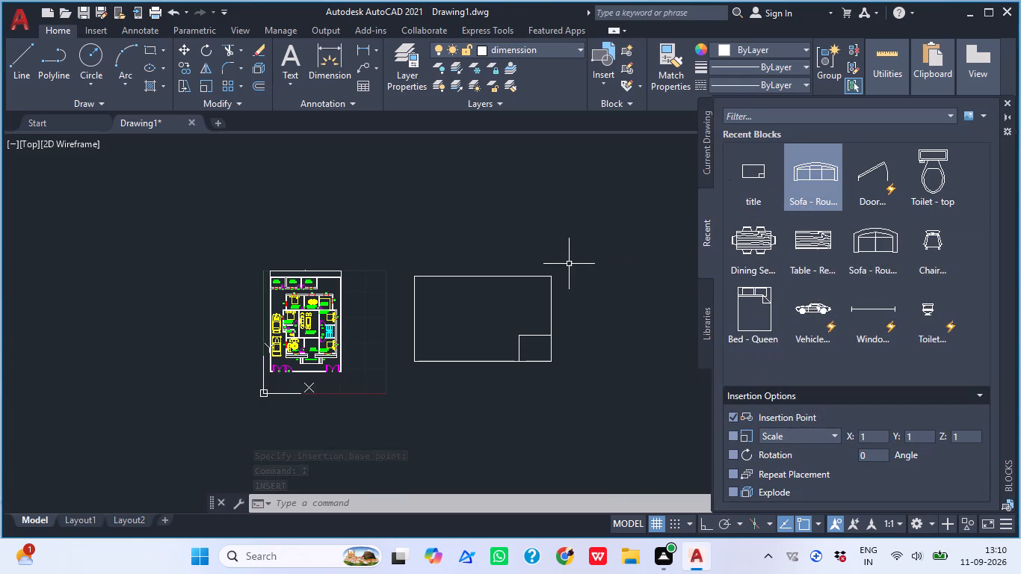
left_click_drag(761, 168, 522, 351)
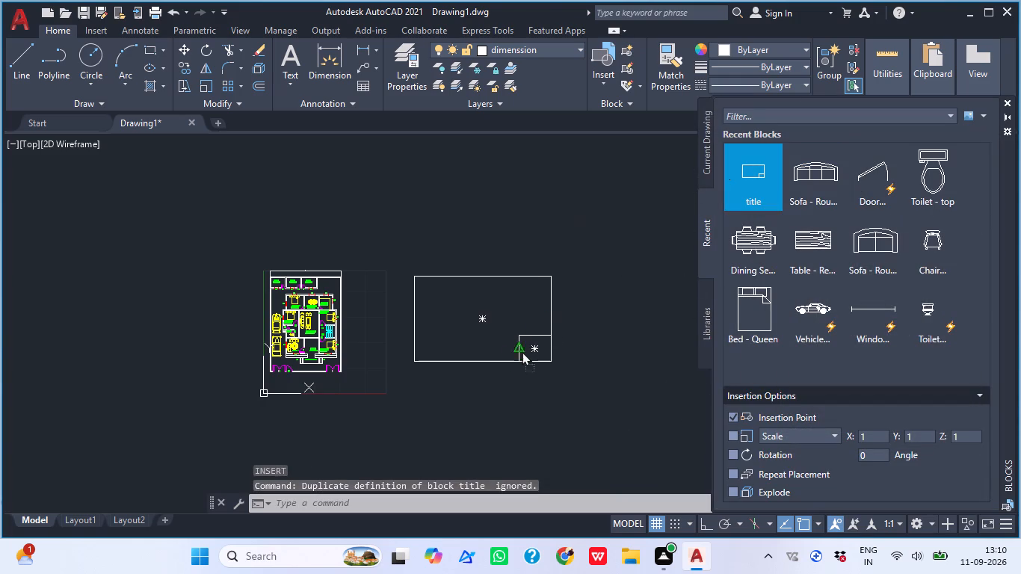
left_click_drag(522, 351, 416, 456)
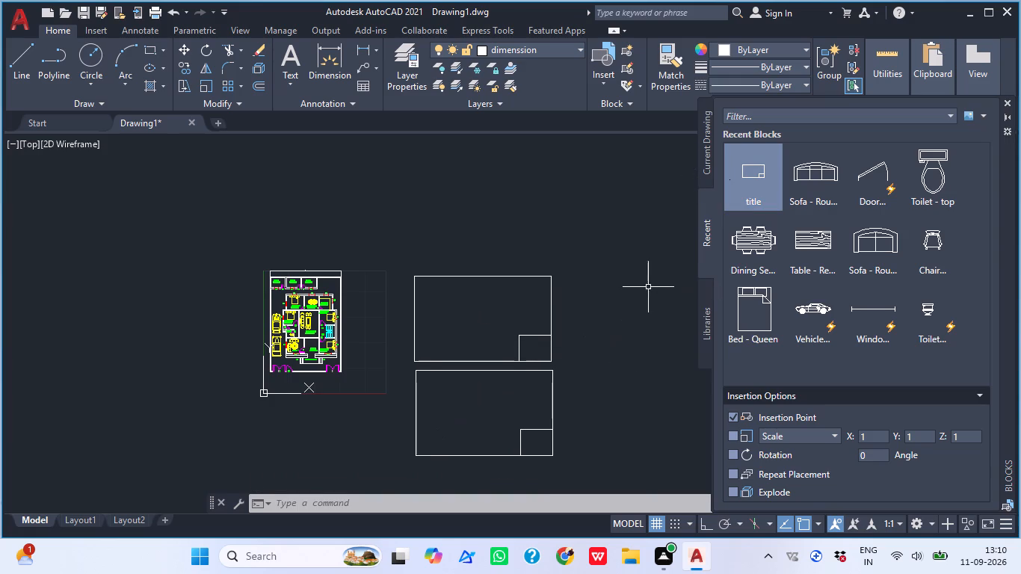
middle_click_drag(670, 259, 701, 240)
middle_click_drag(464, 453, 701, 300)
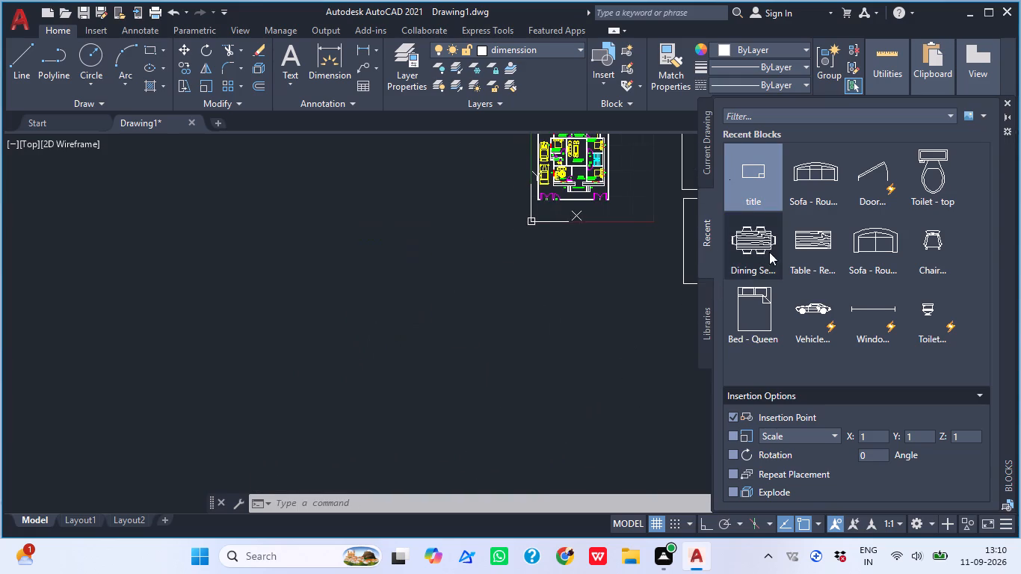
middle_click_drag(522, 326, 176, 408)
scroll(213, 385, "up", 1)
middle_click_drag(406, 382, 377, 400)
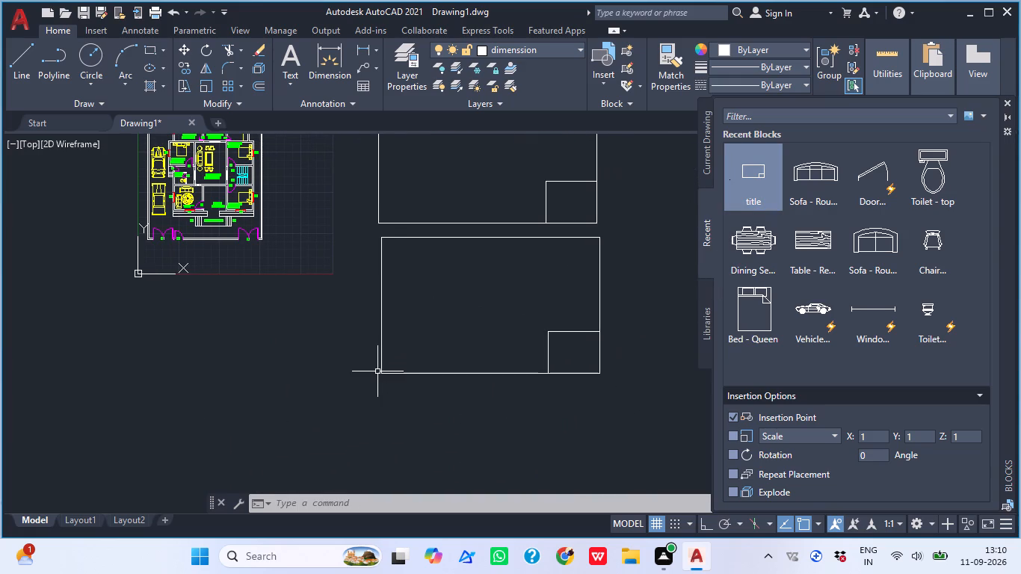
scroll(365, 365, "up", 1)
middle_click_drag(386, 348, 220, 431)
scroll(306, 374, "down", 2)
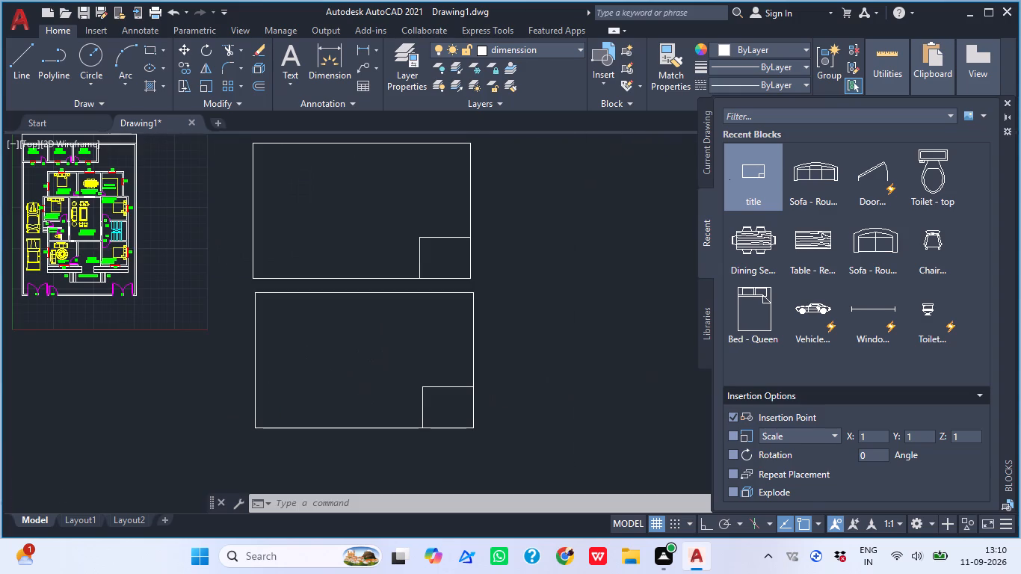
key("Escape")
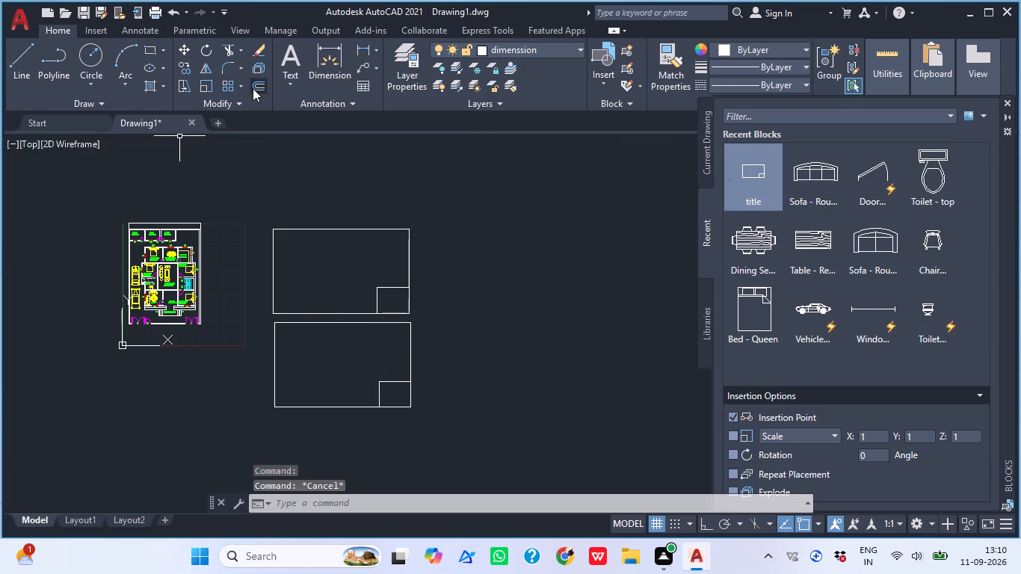
Start a new blank drawing.
left_click(219, 119)
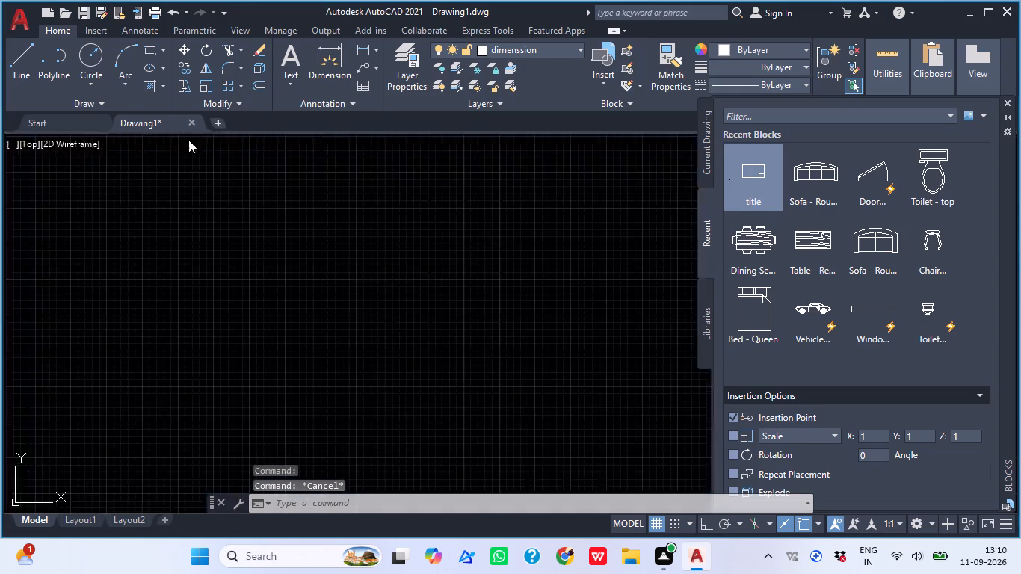
Check the recent blocks available for insertion in the new drawing for the title block.
left_click(1011, 100)
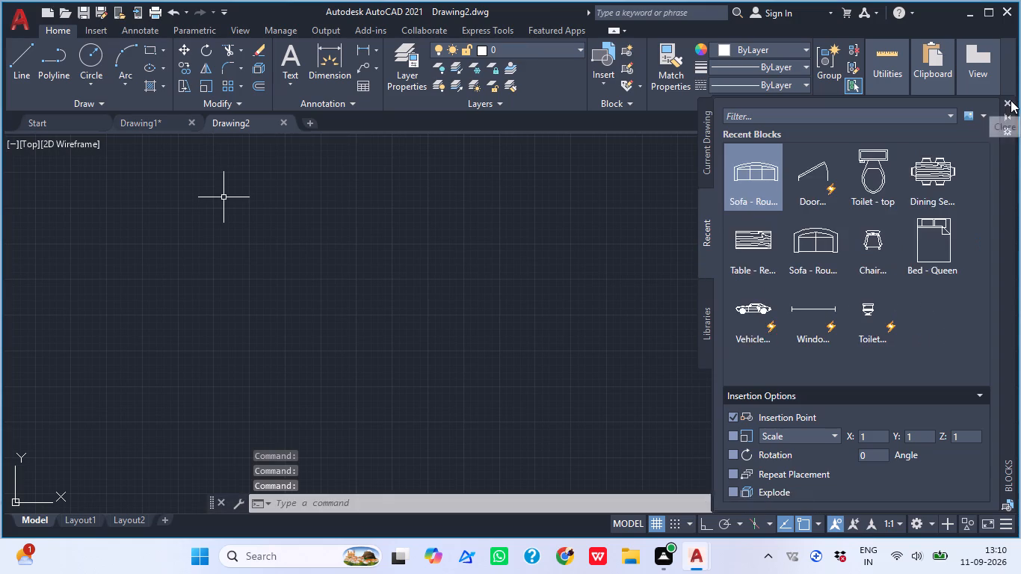
type("i")
key("space")
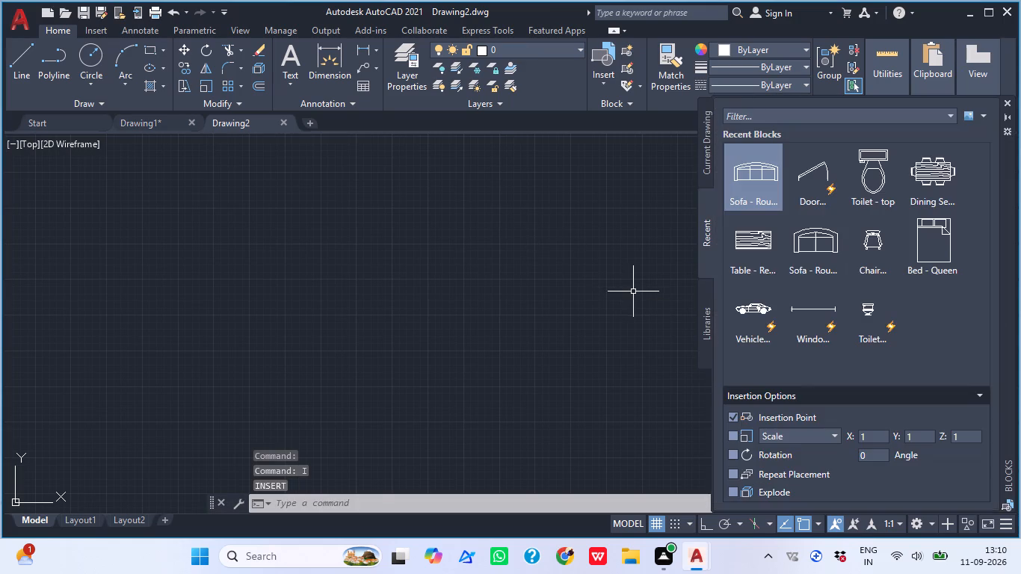
left_click(1003, 102)
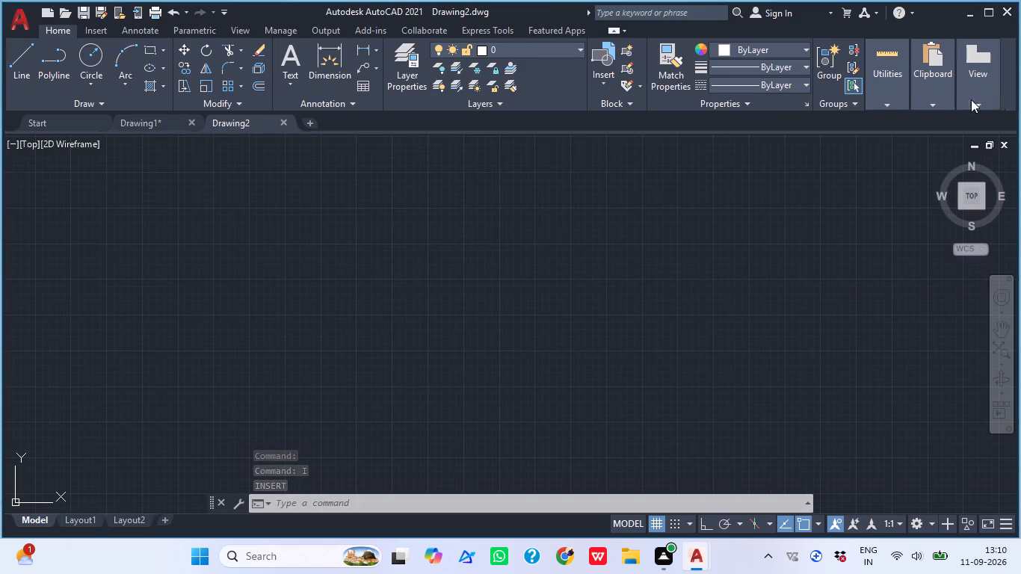
Return to Drawing1 and write the title block out to a drawing file named title in the Documents folder, with units in inches.
left_click(144, 121)
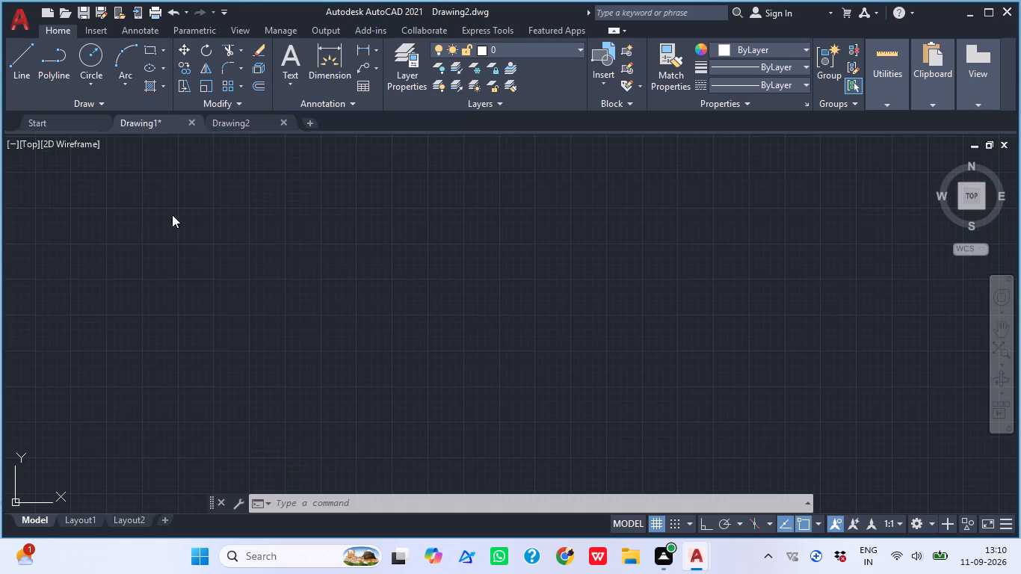
middle_click_drag(342, 279, 353, 288)
left_click(256, 177)
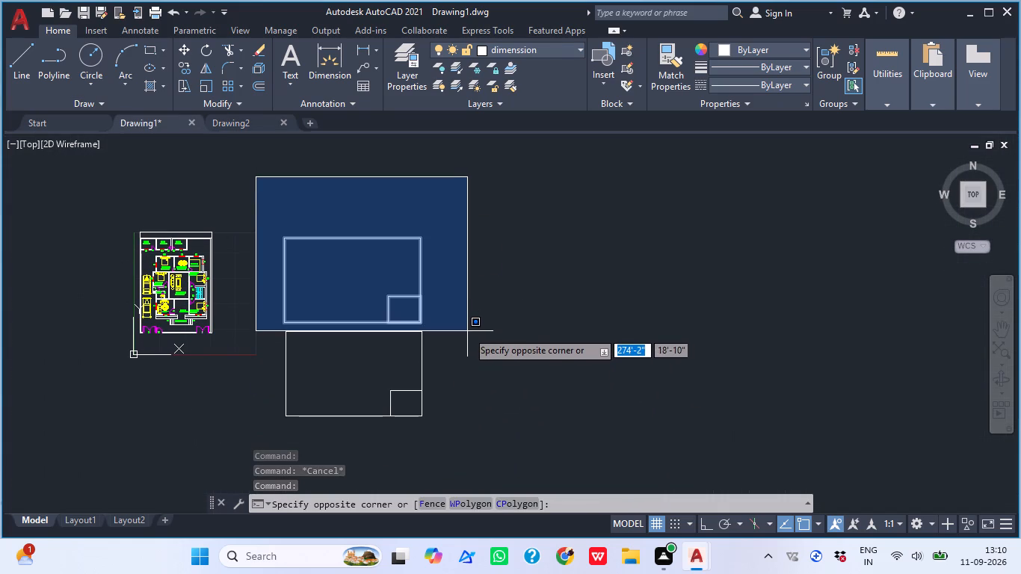
left_click(467, 328)
type("wb")
left_click(506, 436)
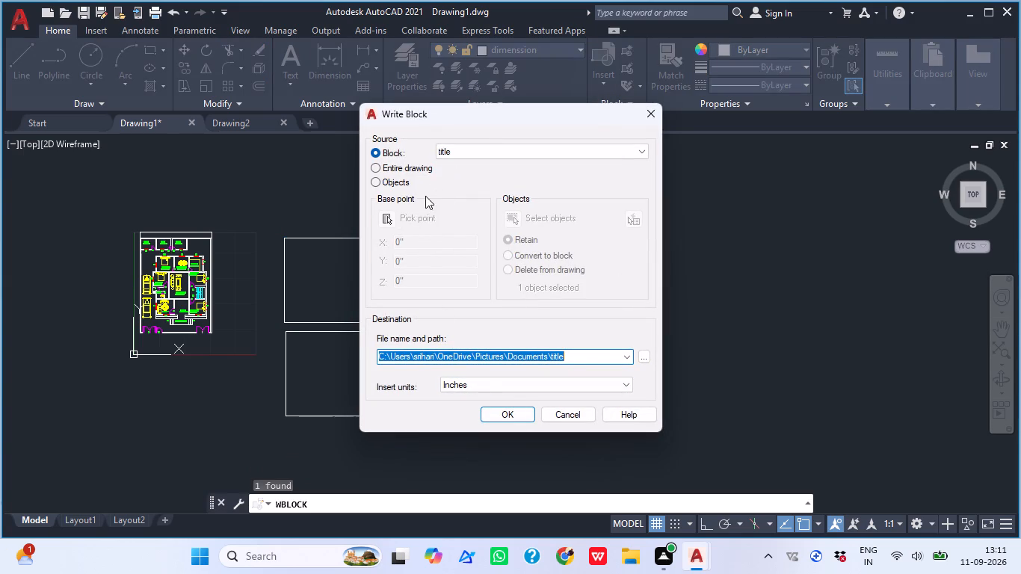
left_click(493, 410)
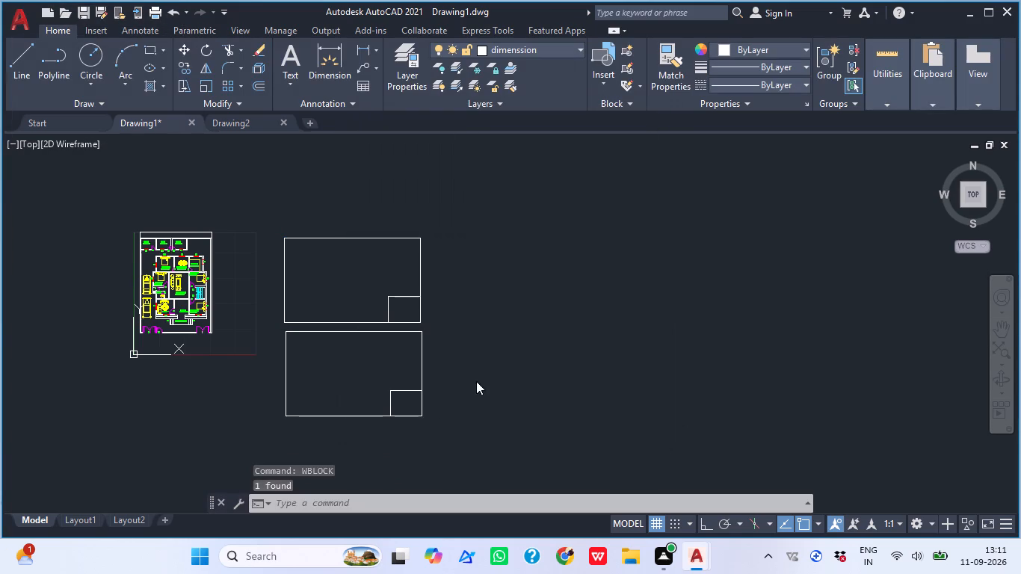
Check the recent blocks available in Drawing2 for the exported title file.
left_click(251, 121)
type("i")
key("space")
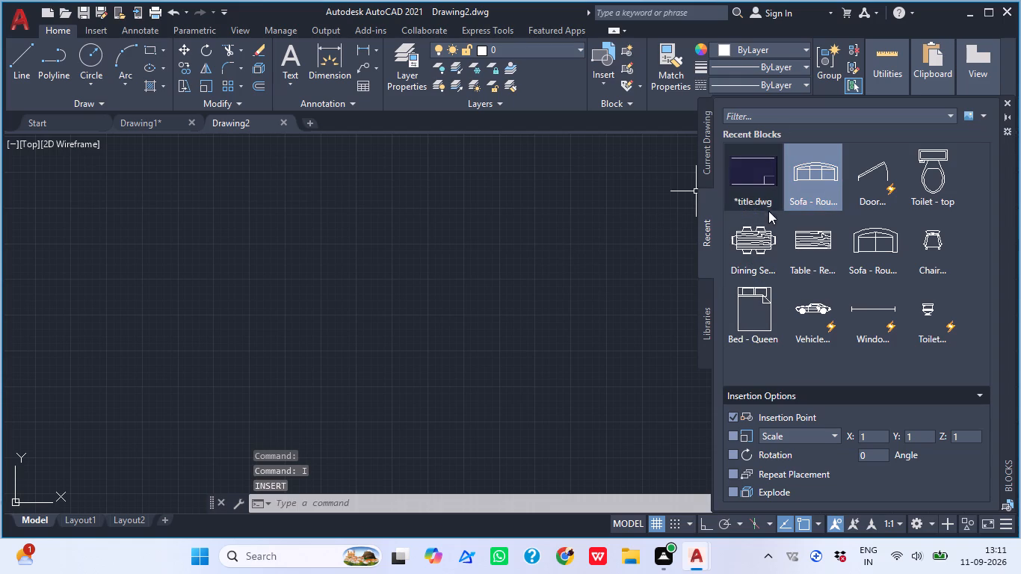
left_click(1010, 105)
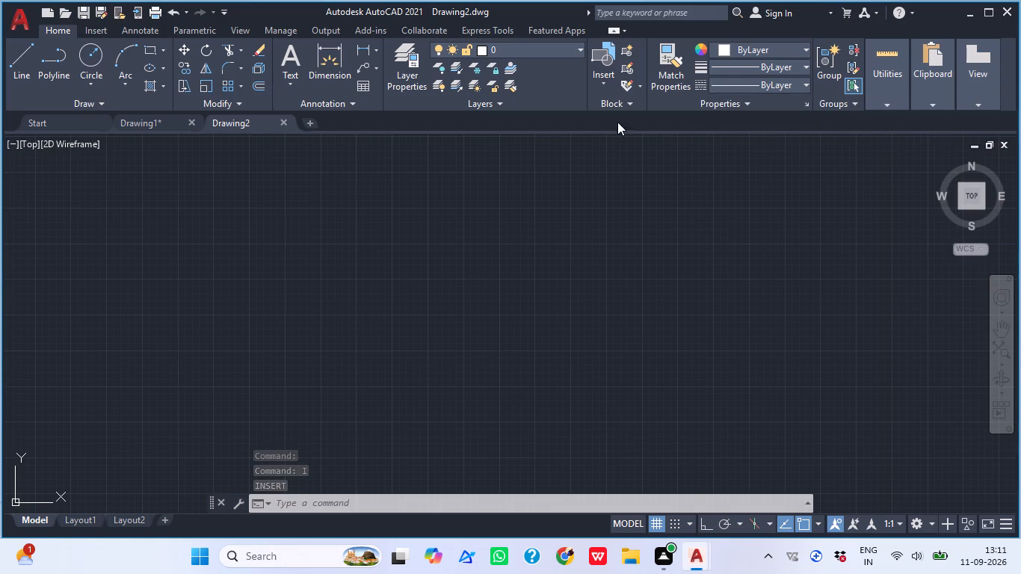
left_click(286, 116)
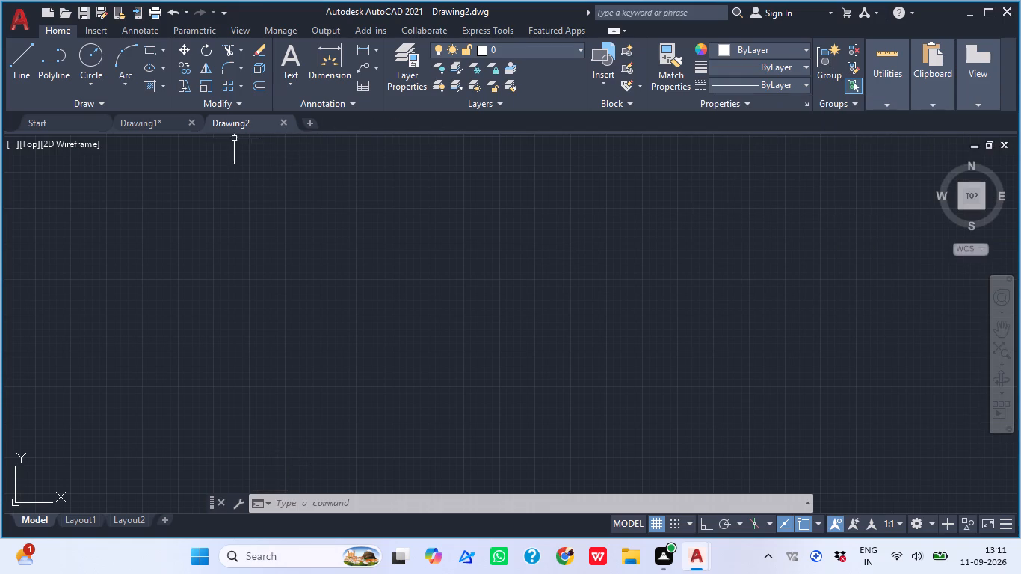
Return to Drawing1 and delete both title block frames east of the floor plan.
left_click(150, 124)
scroll(410, 235, "down", 1)
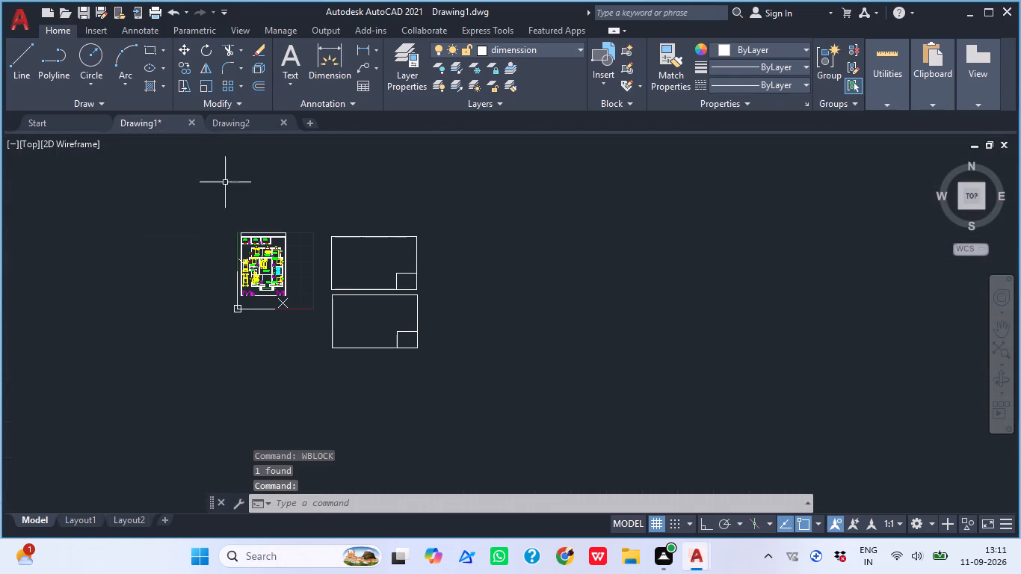
left_click(295, 180)
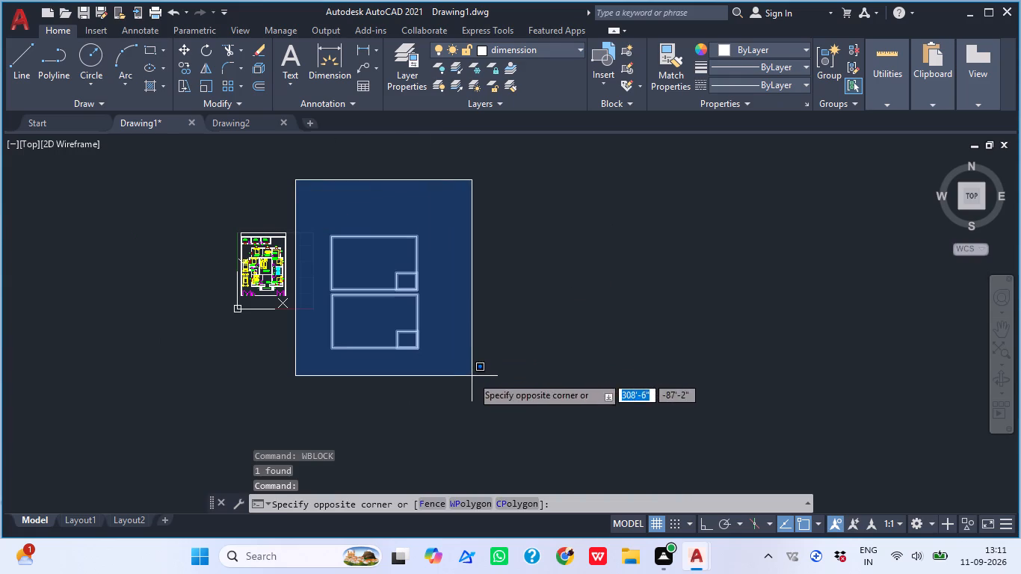
left_click(469, 378)
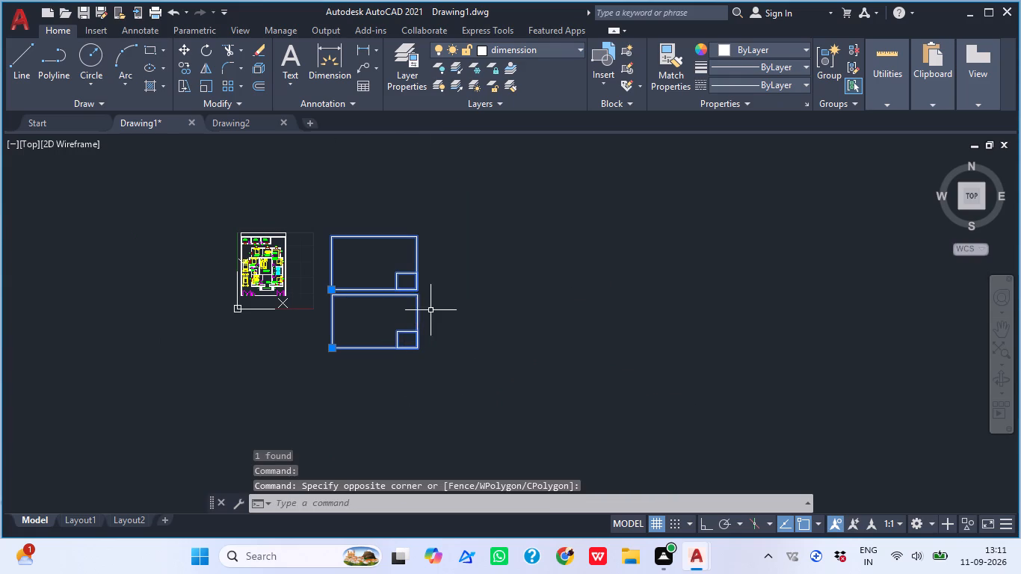
key("Delete")
Examine the floor plan's rooms, furniture and door and window labels, from close up and as a whole.
middle_click_drag(374, 309, 416, 328)
scroll(346, 247, "up", 2)
middle_click_drag(277, 264, 774, 203)
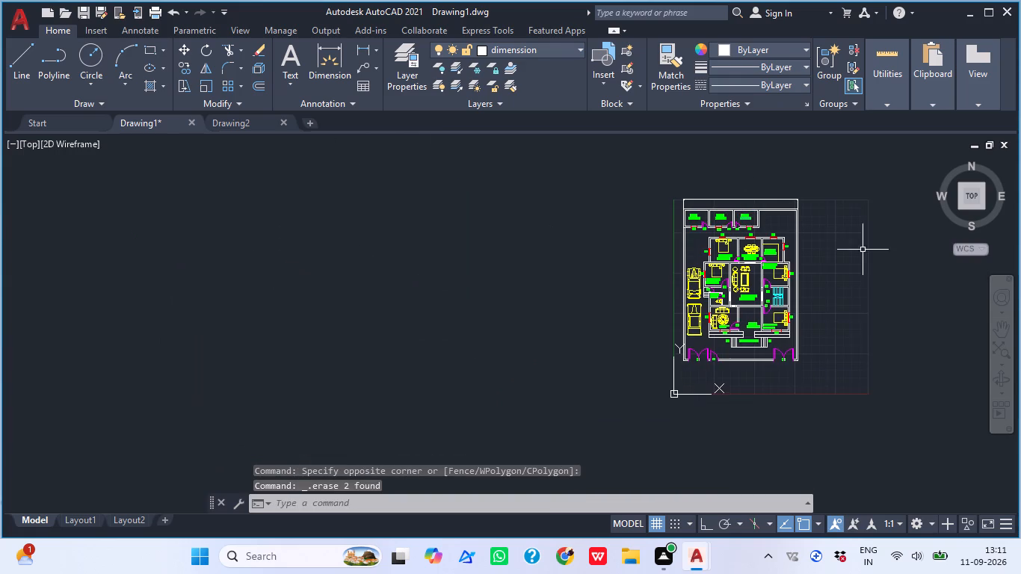
middle_click_drag(863, 250, 789, 258)
scroll(653, 291, "up", 2)
middle_click_drag(678, 300, 567, 311)
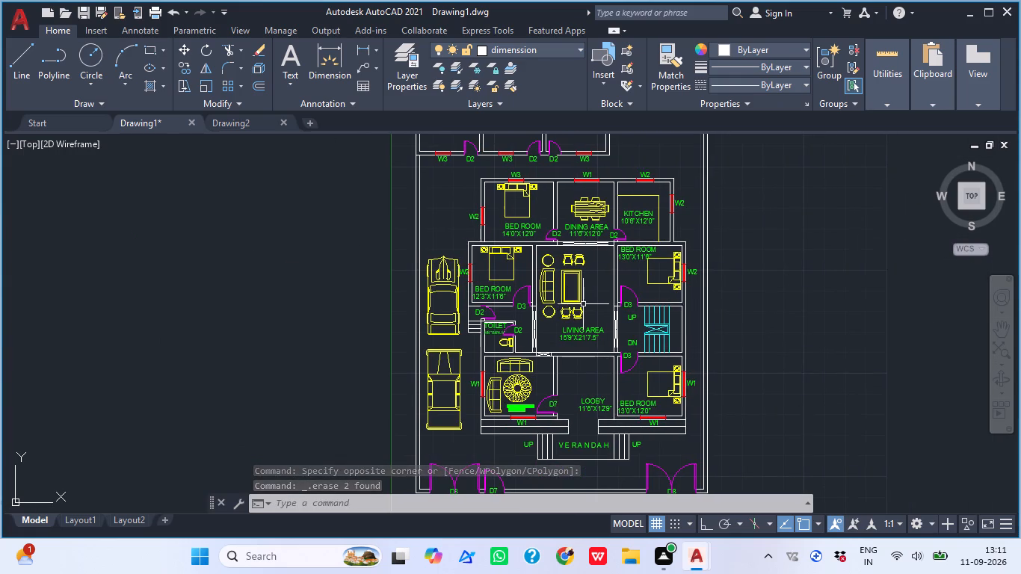
scroll(583, 304, "down", 1)
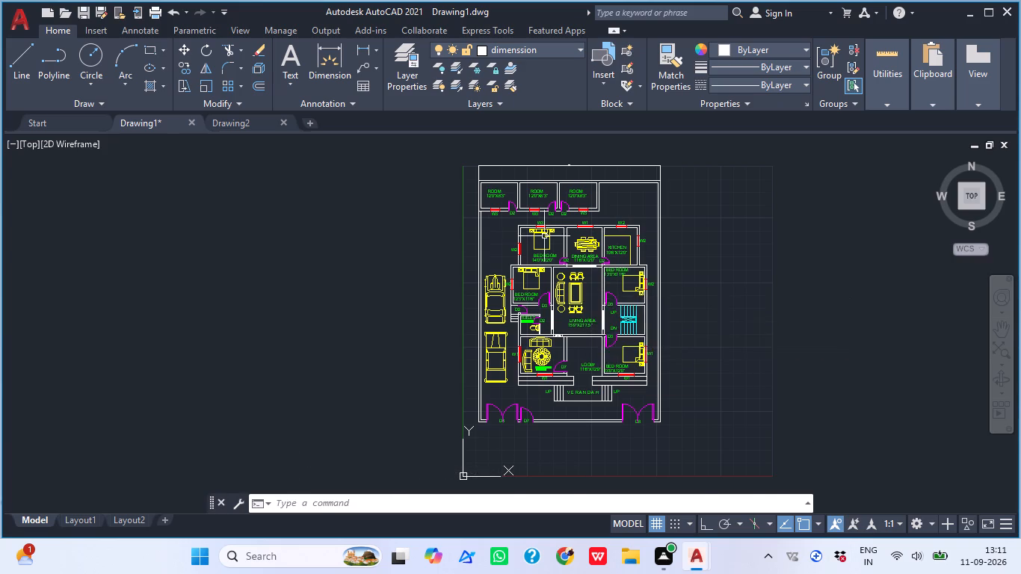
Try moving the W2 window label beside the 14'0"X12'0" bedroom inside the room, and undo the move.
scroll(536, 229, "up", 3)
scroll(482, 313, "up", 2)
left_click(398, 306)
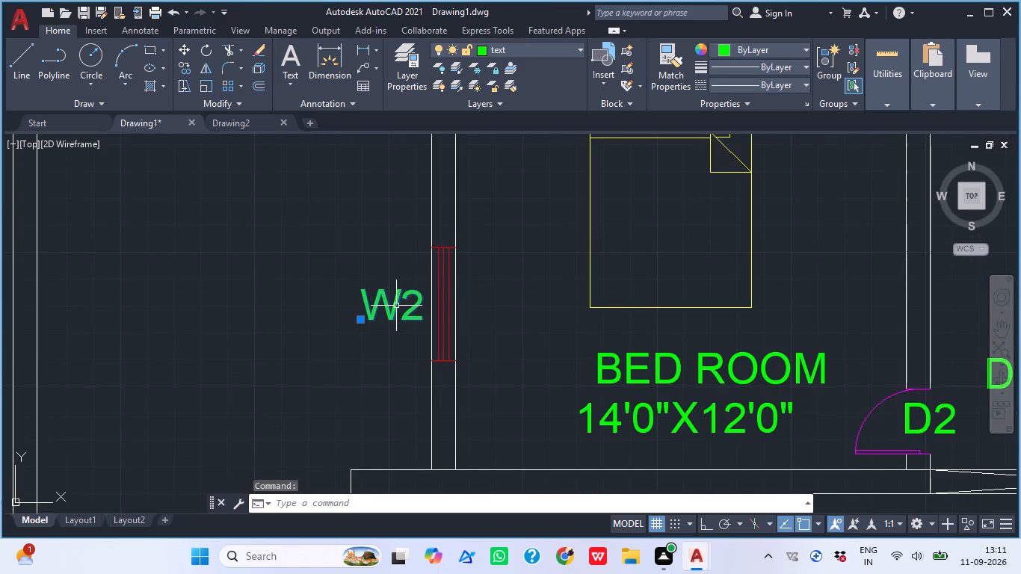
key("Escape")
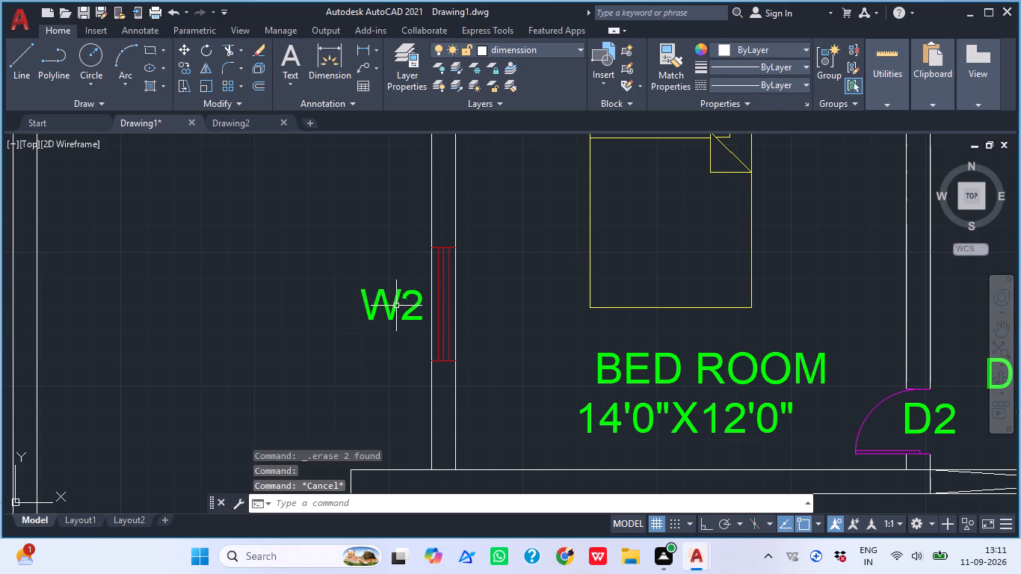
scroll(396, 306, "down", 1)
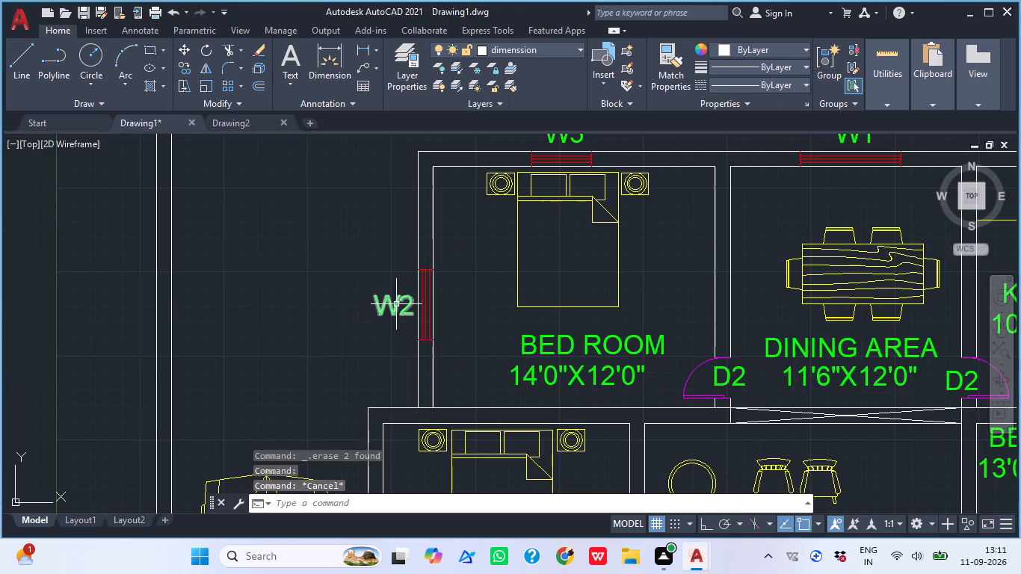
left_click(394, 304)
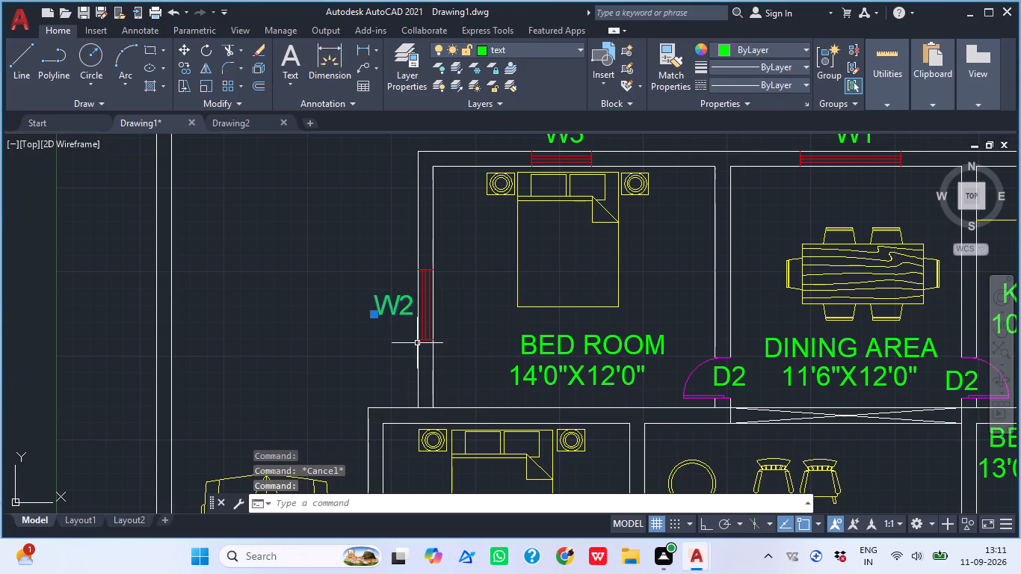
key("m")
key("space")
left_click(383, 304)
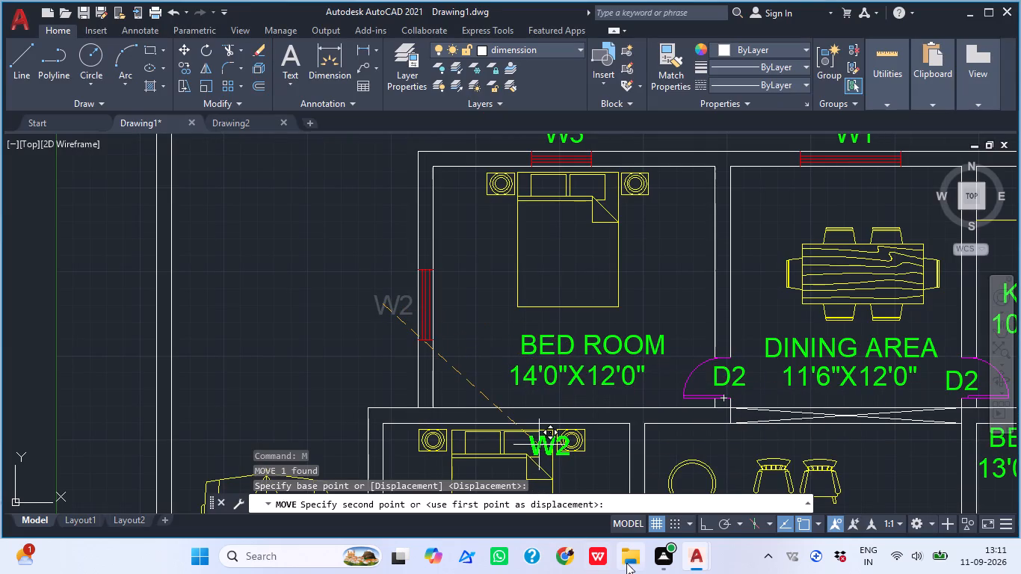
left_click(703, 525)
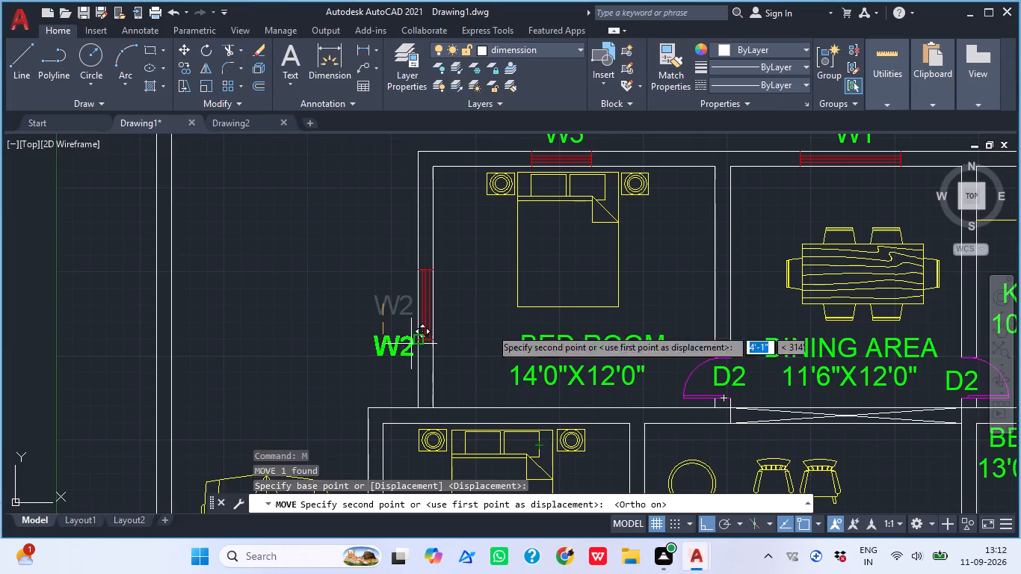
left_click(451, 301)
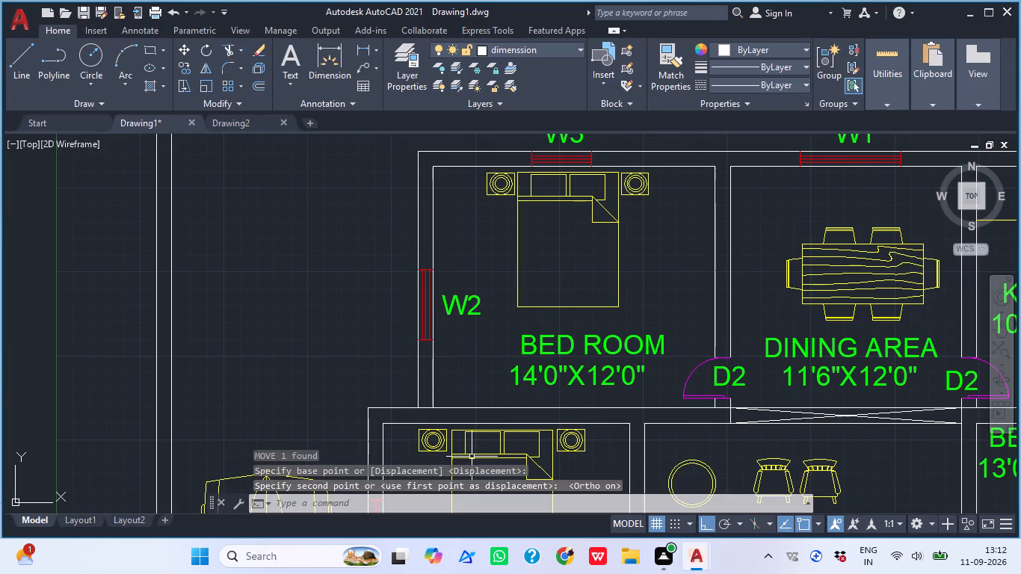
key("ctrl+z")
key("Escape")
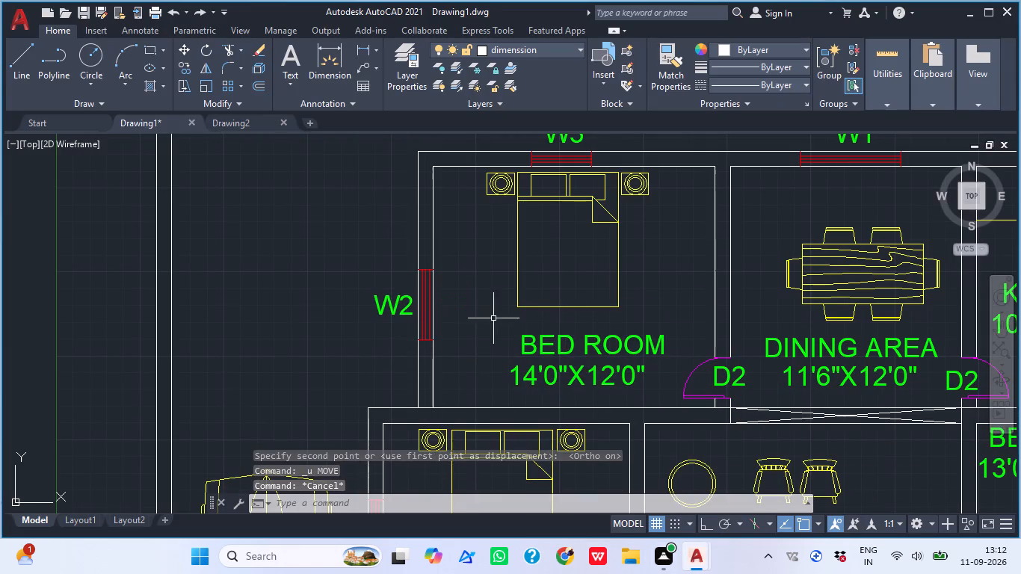
Move the W2 window label overlapping the car straight east, inside the 12'3"X11'6" bedroom beside its window.
middle_click_drag(485, 312, 490, 250)
middle_click_drag(458, 275, 478, 157)
left_click(377, 355)
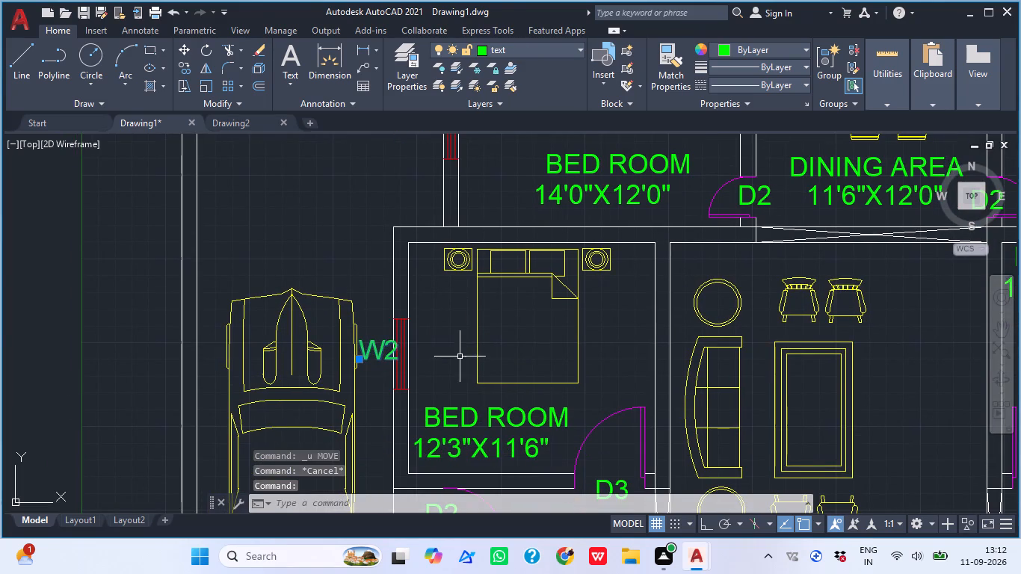
key("m")
key("space")
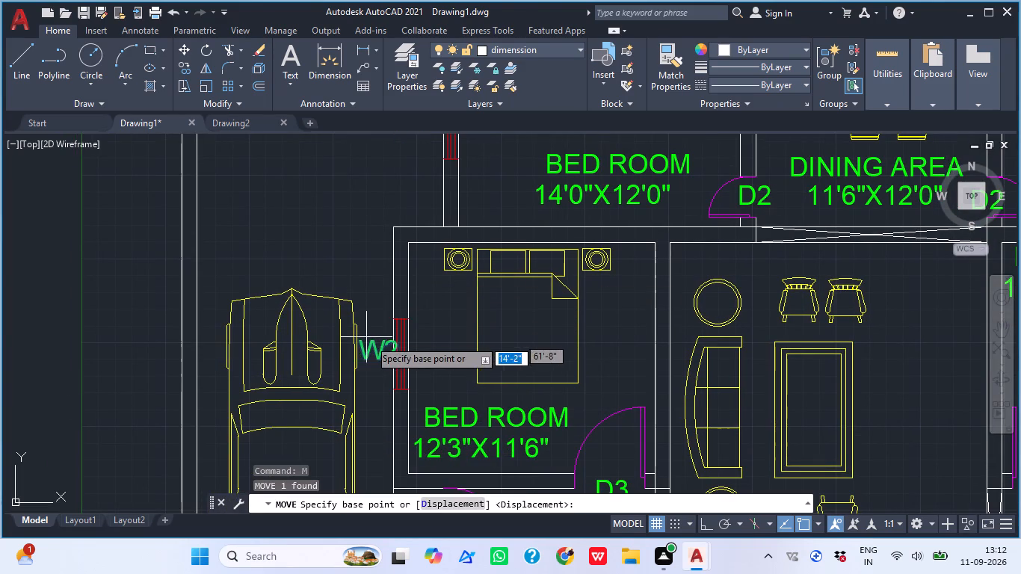
left_click(374, 346)
left_click(434, 345)
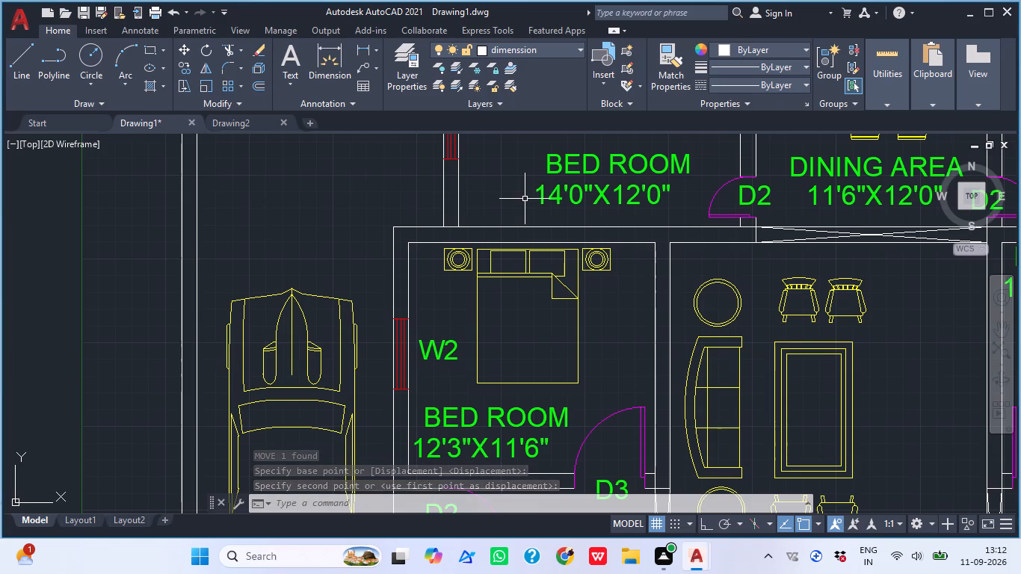
Check the distances around the open area at the plan's northeast corner with Quick Measure.
scroll(300, 274, "down", 2)
middle_click_drag(466, 282, 327, 397)
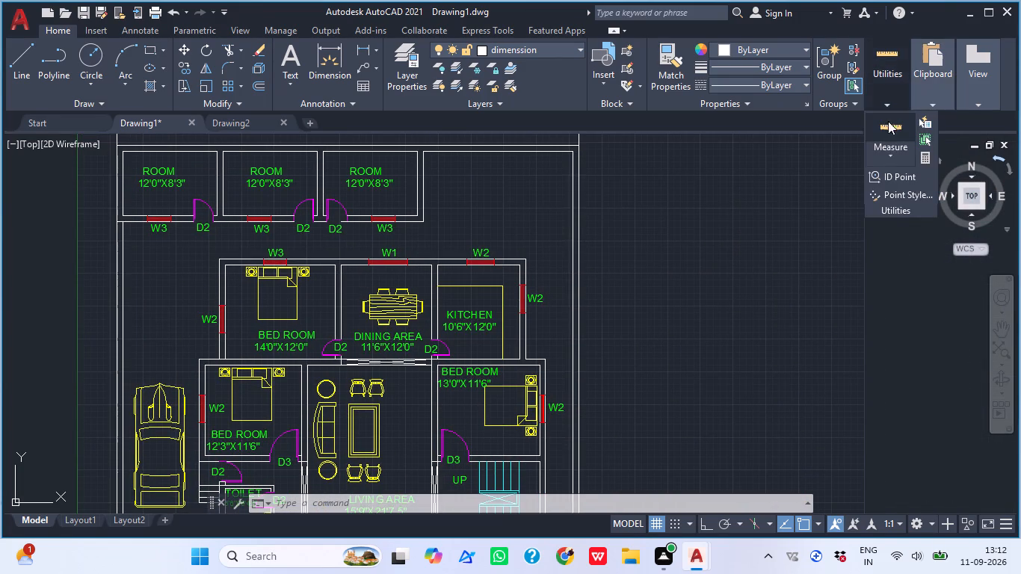
left_click(887, 152)
left_click(898, 188)
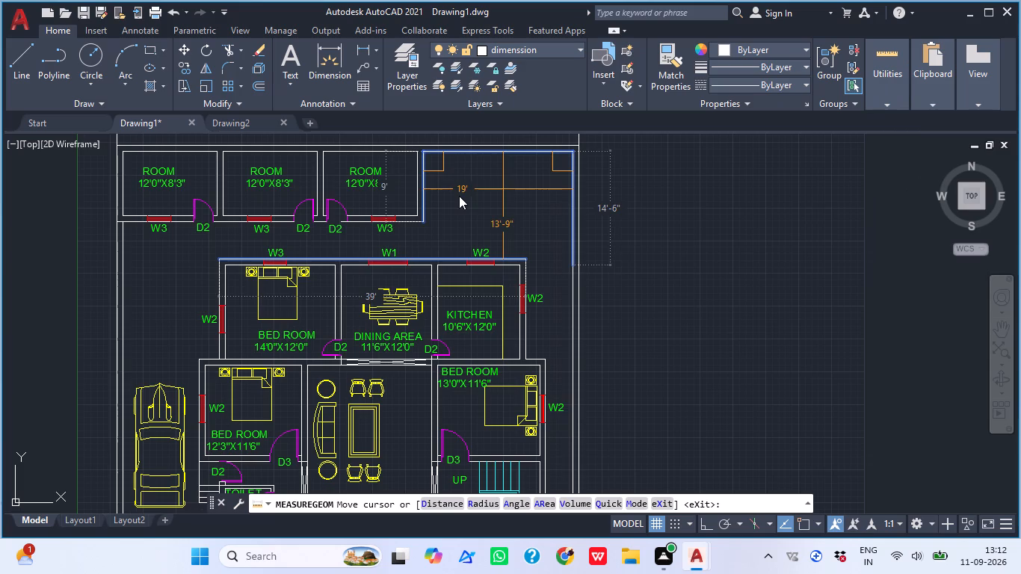
scroll(454, 170, "down", 4)
key("Escape")
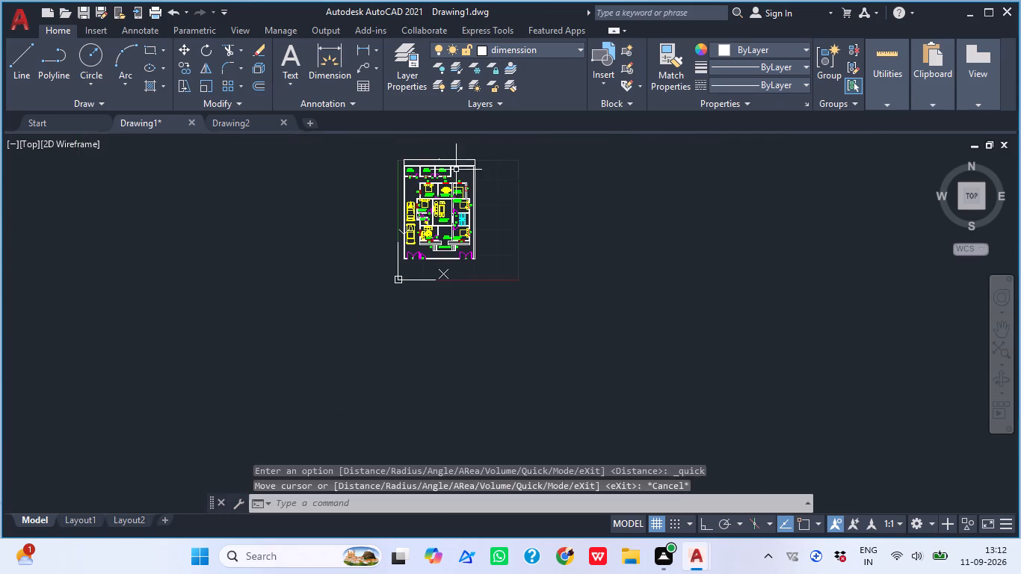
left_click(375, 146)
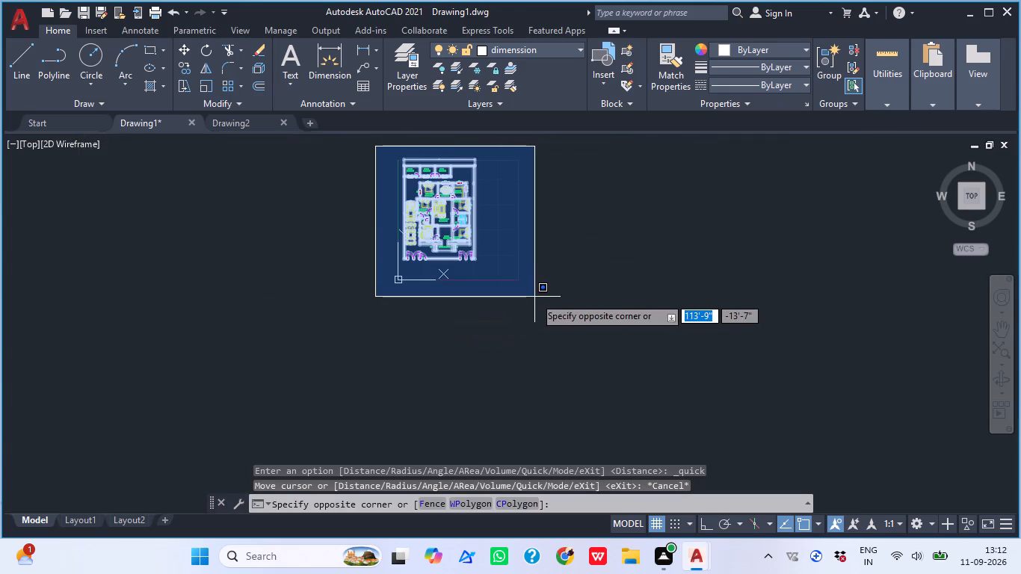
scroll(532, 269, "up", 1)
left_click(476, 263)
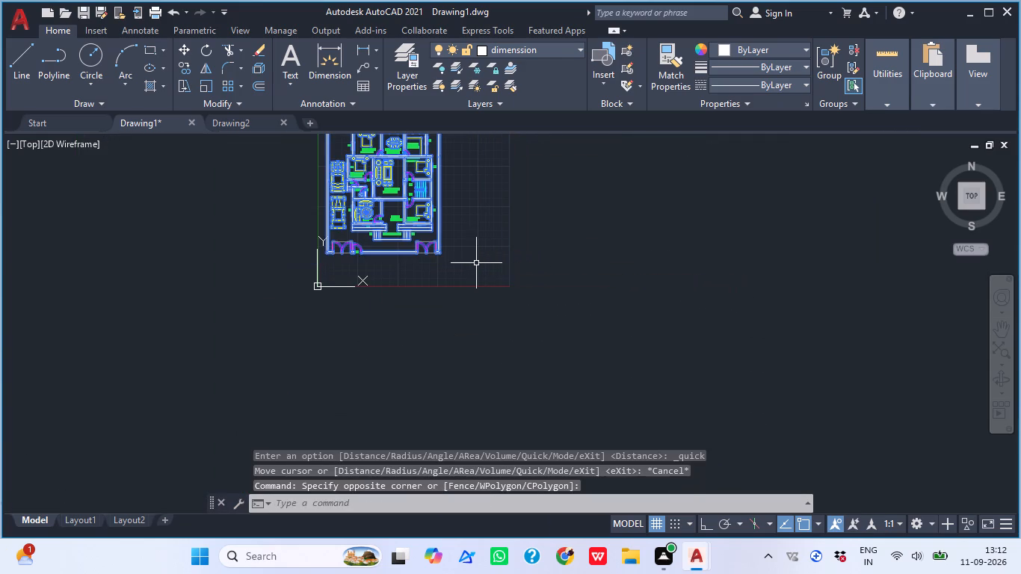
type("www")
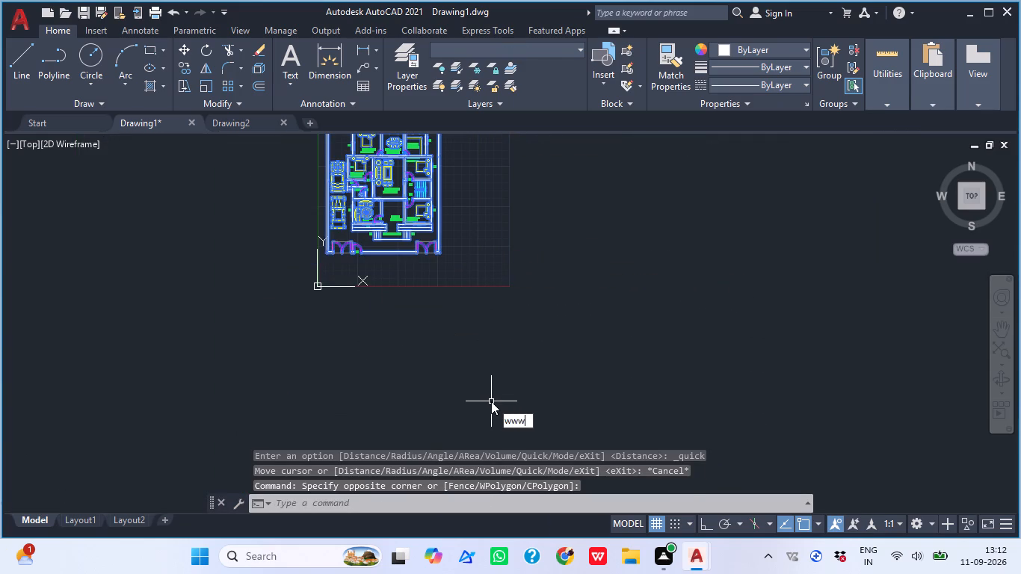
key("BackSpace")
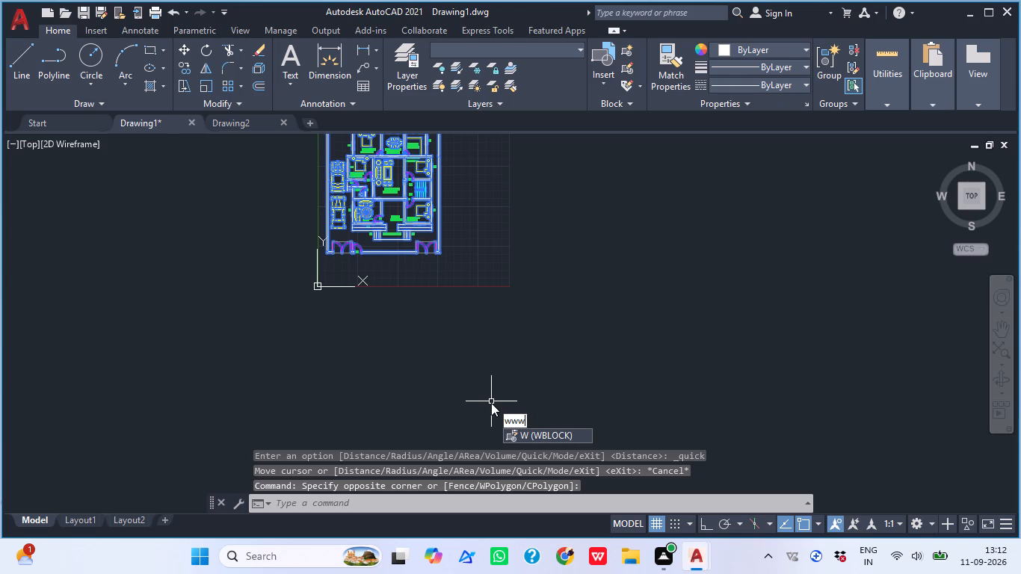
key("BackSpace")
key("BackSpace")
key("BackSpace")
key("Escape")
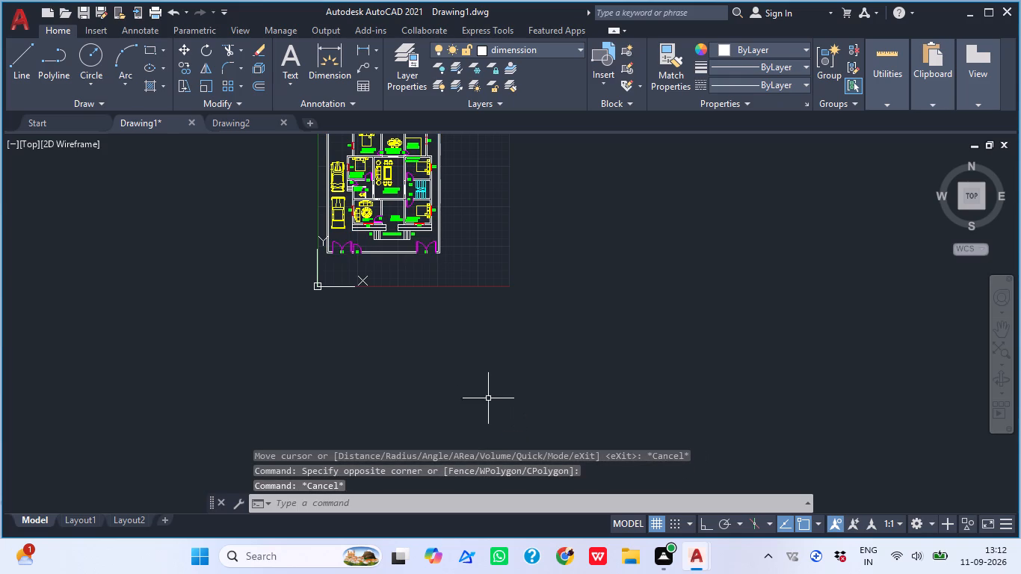
Add a vertical linear dimension for the full length of the east boundary wall, placed just outside the wall.
middle_click_drag(468, 311, 469, 376)
middle_click_drag(449, 286, 444, 306)
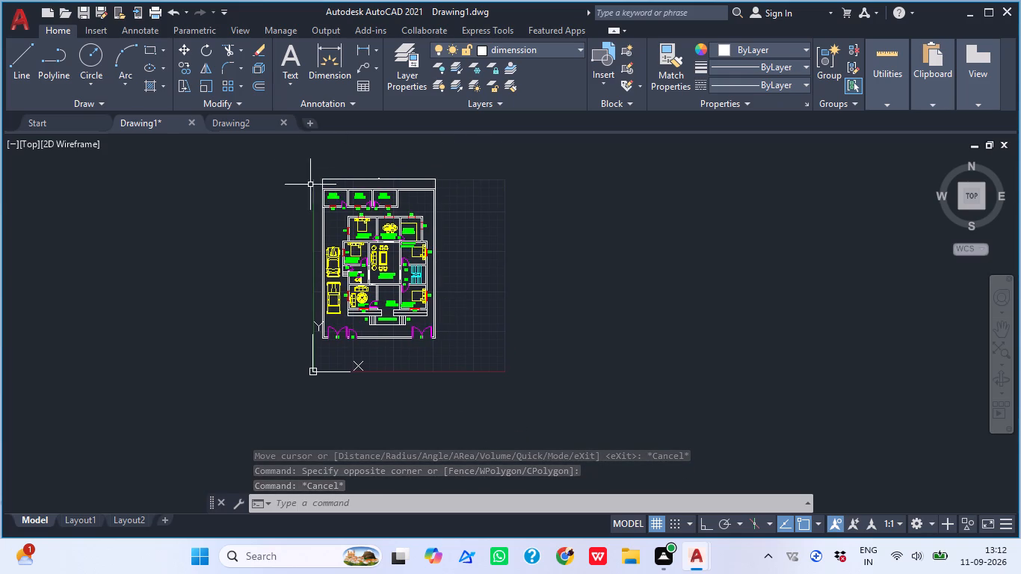
scroll(300, 161, "up", 1)
scroll(414, 208, "up", 1)
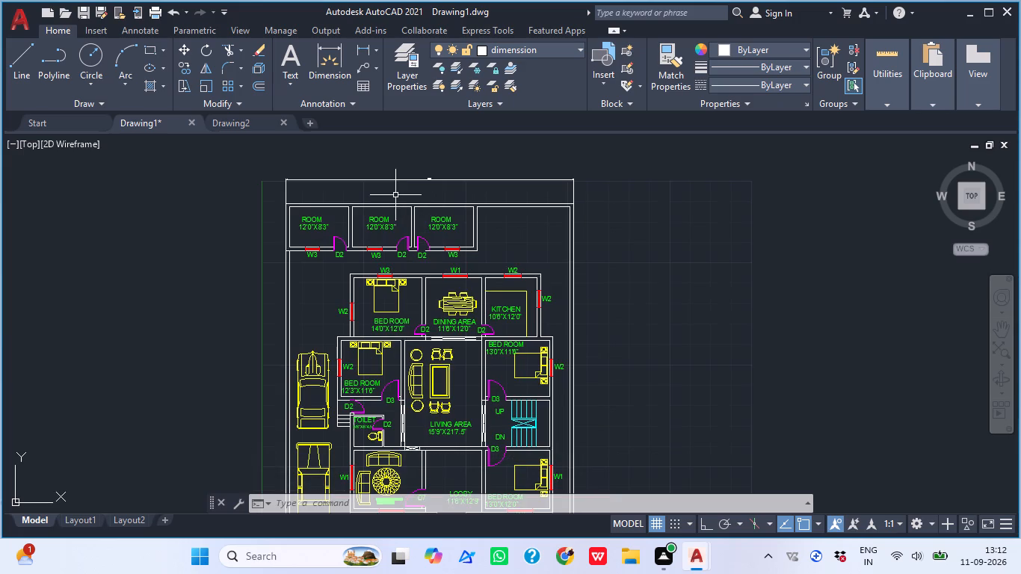
middle_click_drag(436, 183, 368, 216)
scroll(364, 217, "up", 1)
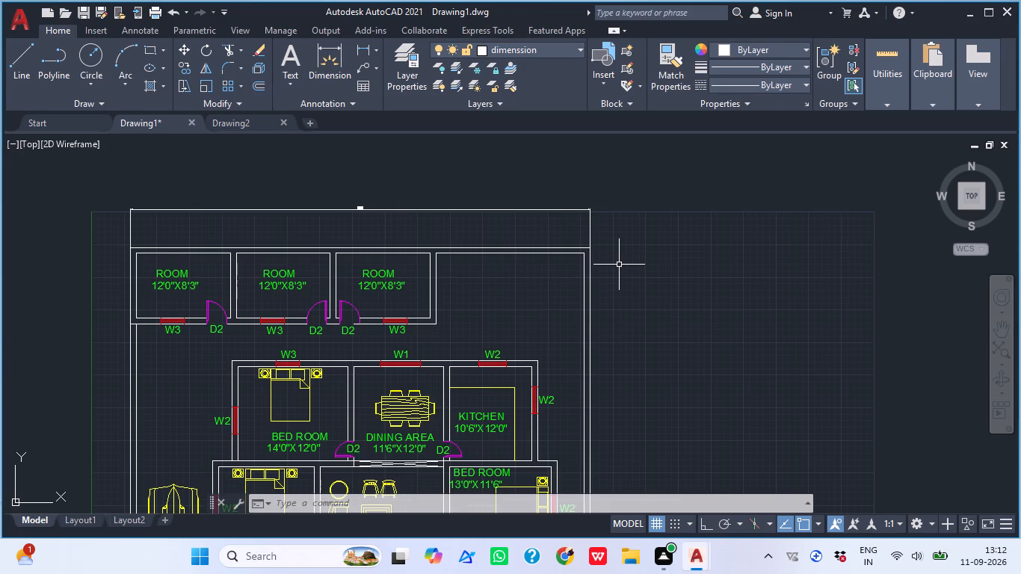
type("dli")
key("space")
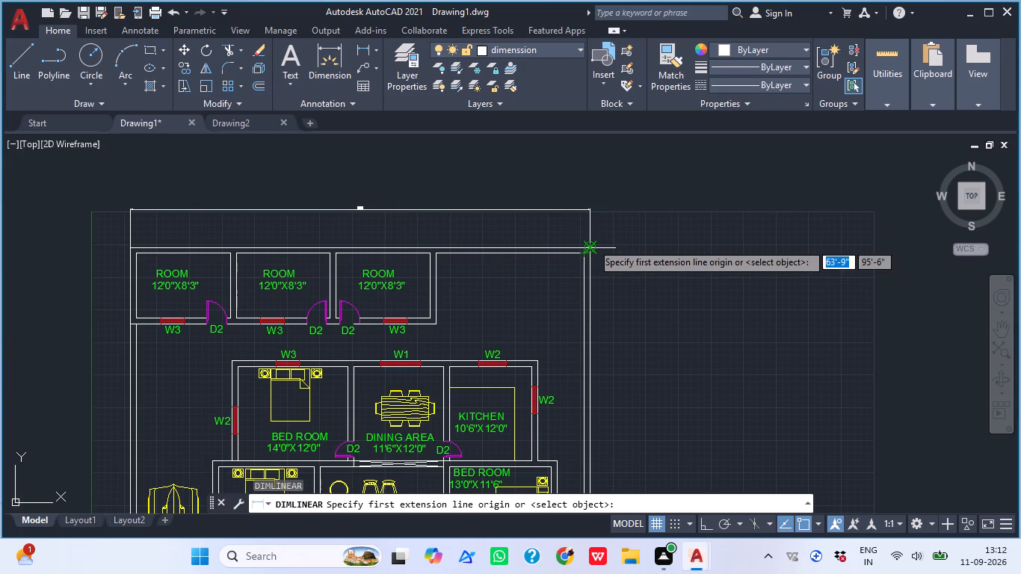
scroll(590, 243, "up", 3)
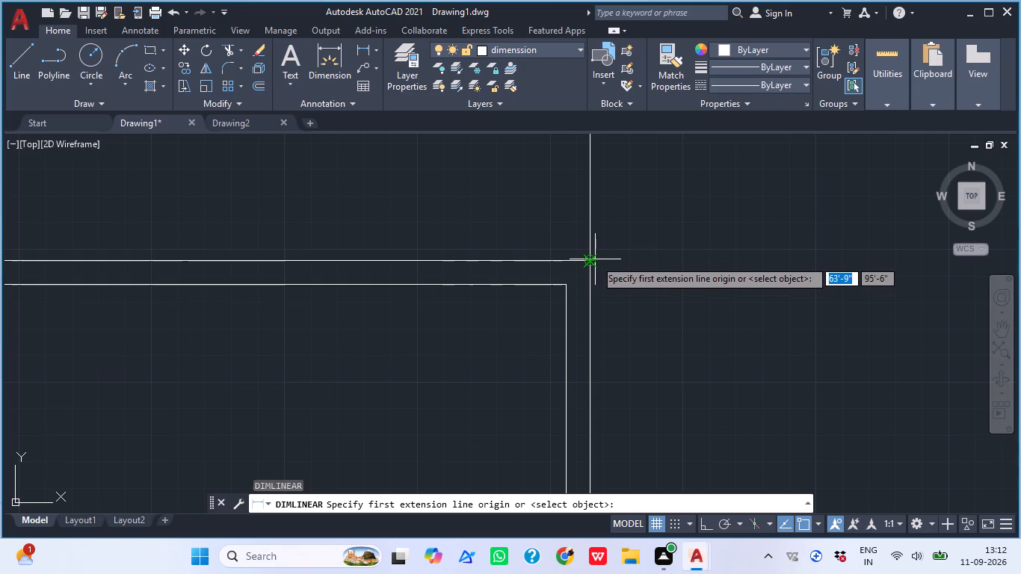
left_click(590, 256)
scroll(600, 158, "down", 5)
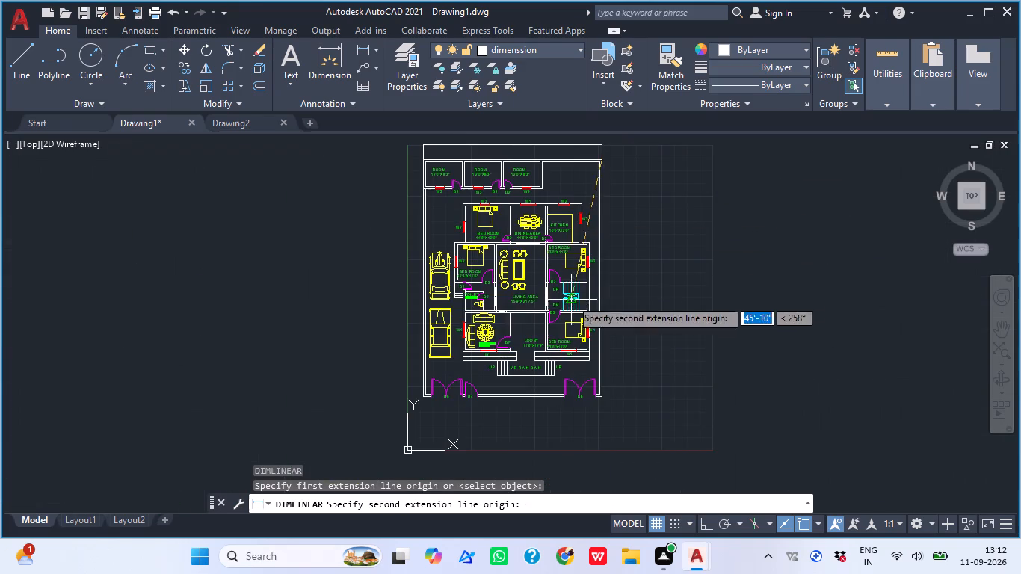
scroll(623, 419, "up", 3)
scroll(535, 346, "up", 2)
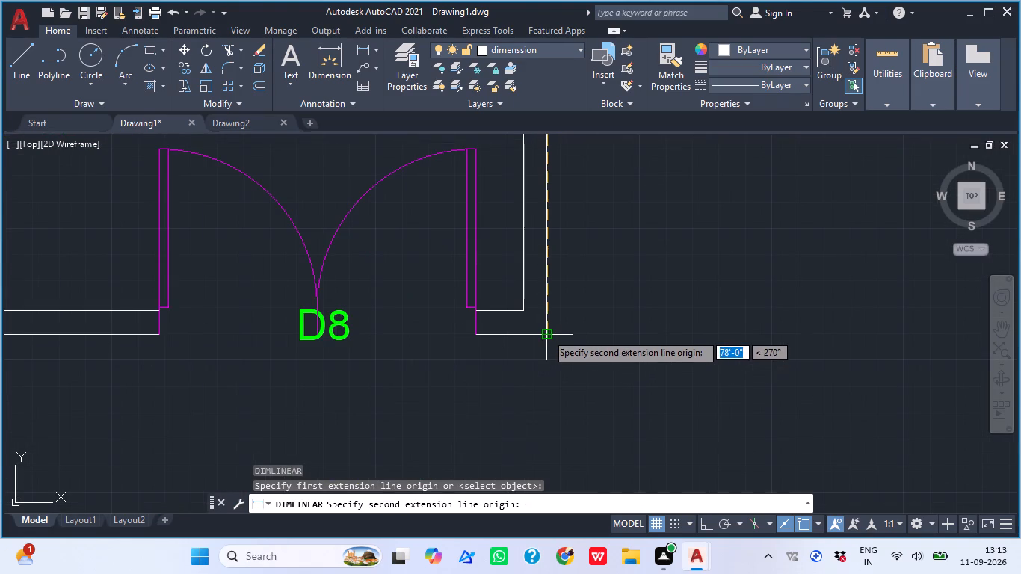
left_click(548, 333)
scroll(554, 346, "down", 4)
middle_click_drag(591, 327, 489, 563)
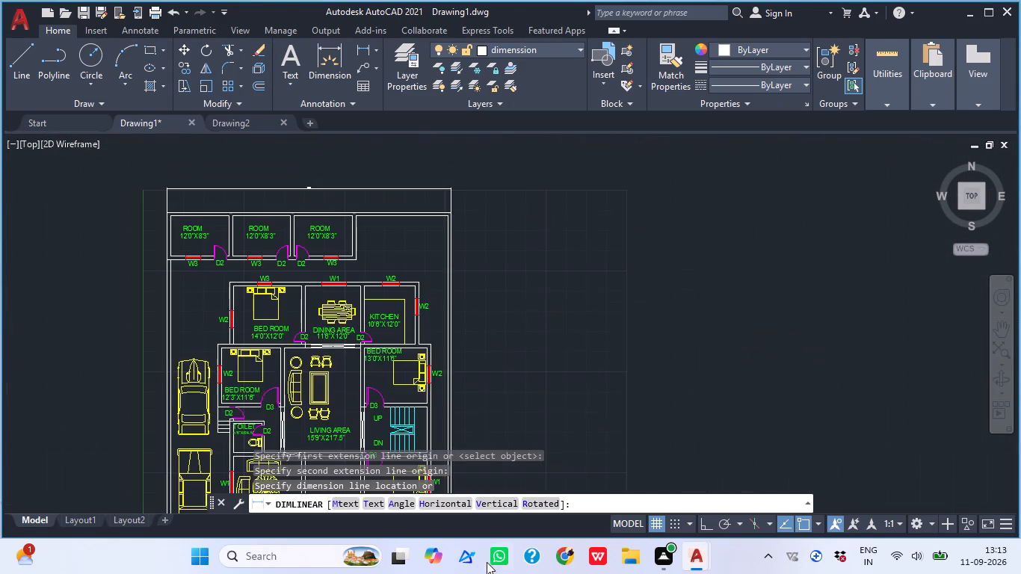
left_click(469, 473)
Add a vertical linear dimension for the full length of the west boundary wall, placed just outside the wall.
middle_click_drag(573, 308, 641, 166)
scroll(558, 232, "down", 1)
middle_click_drag(495, 241, 505, 433)
key("space")
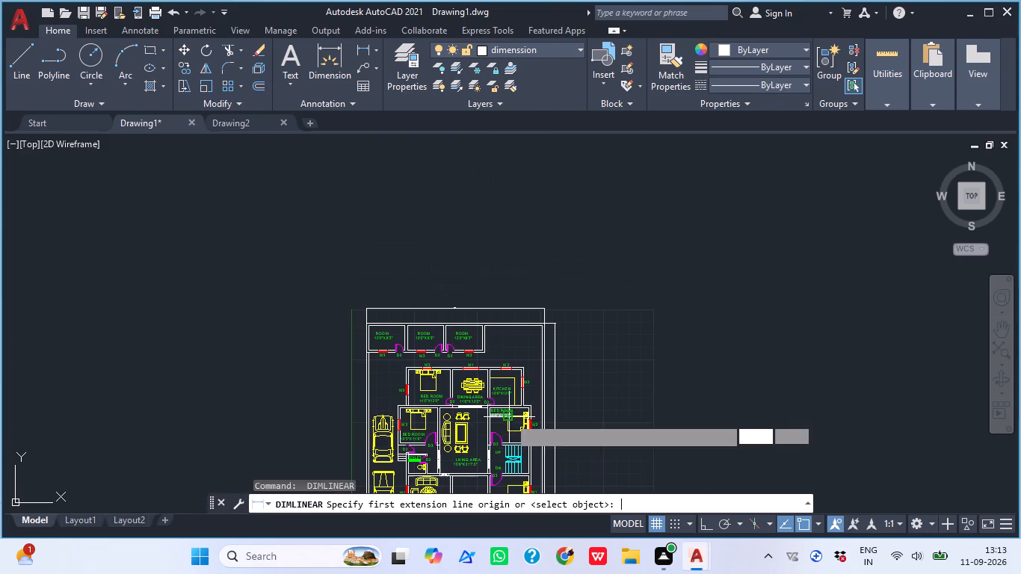
scroll(311, 363, "down", 1)
middle_click_drag(311, 364, 370, 288)
scroll(396, 271, "up", 3)
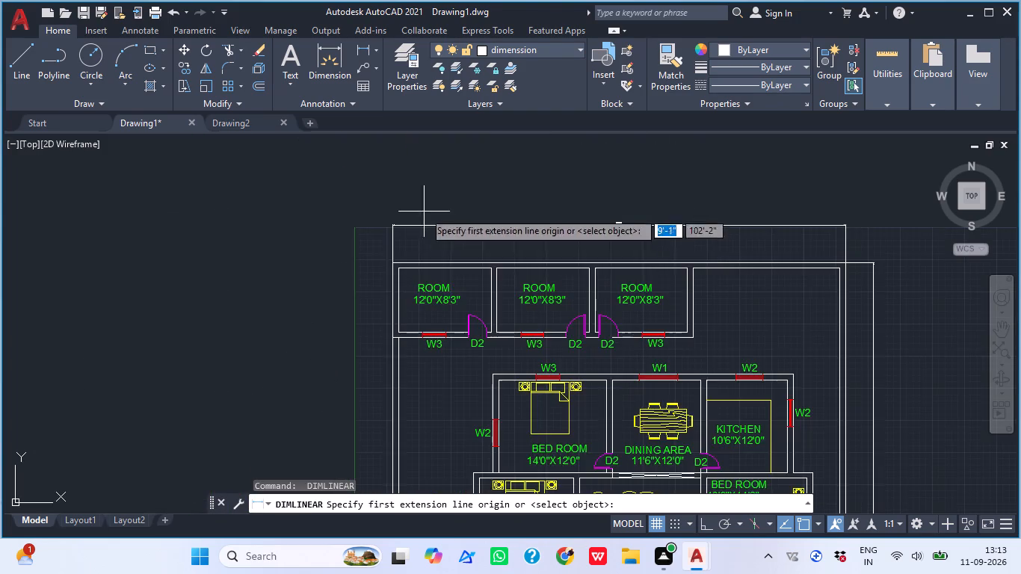
scroll(389, 267, "up", 2)
left_click(397, 253)
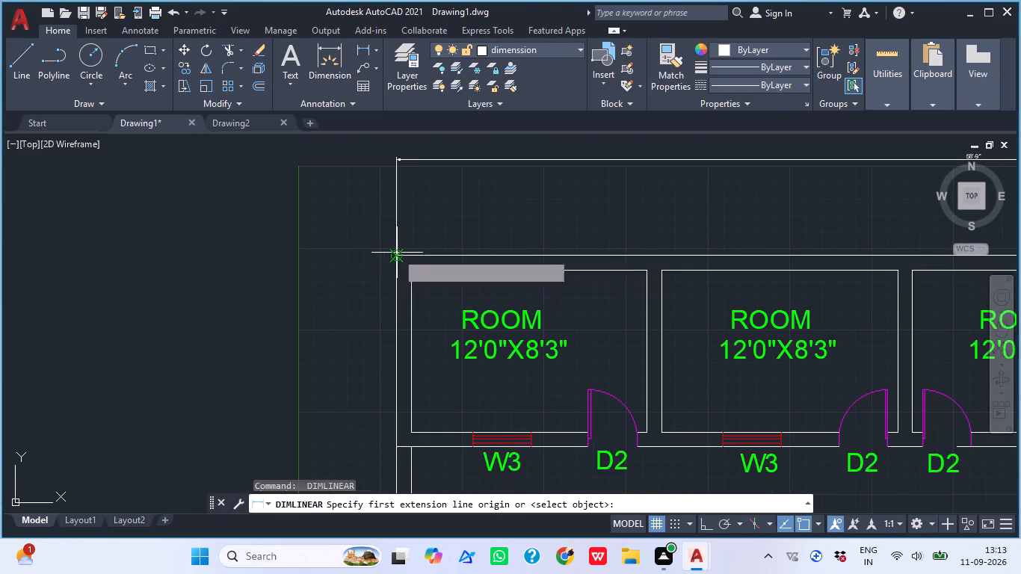
scroll(399, 246, "down", 8)
scroll(397, 359, "up", 5)
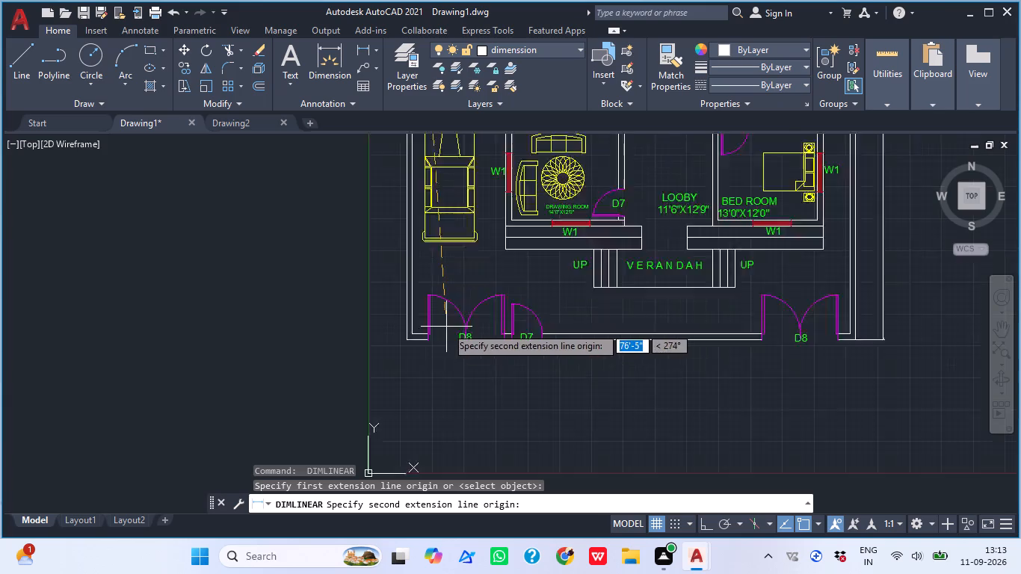
scroll(438, 336, "up", 1)
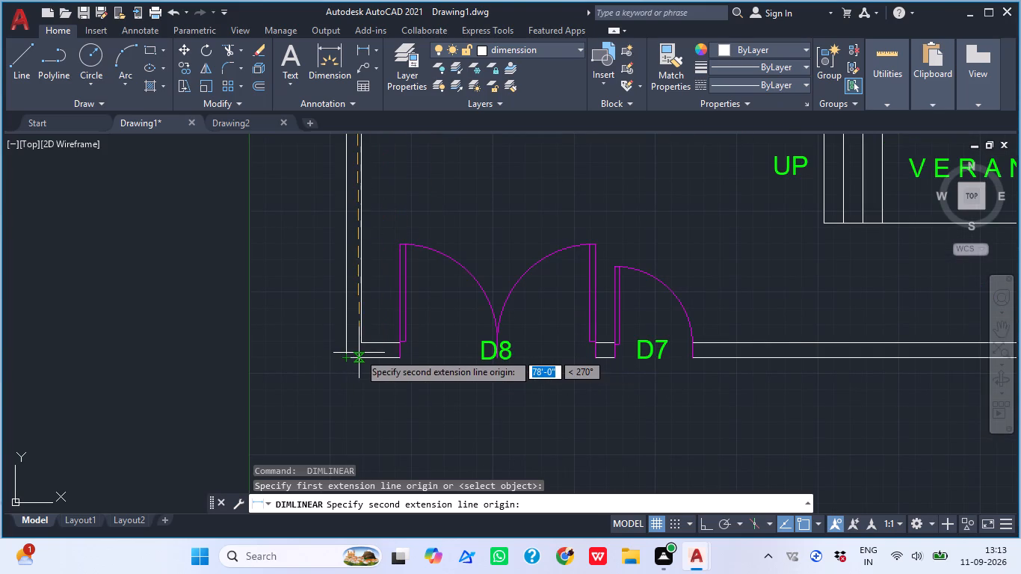
left_click_drag(349, 359, 355, 368)
scroll(365, 382, "down", 4)
scroll(363, 369, "up", 2)
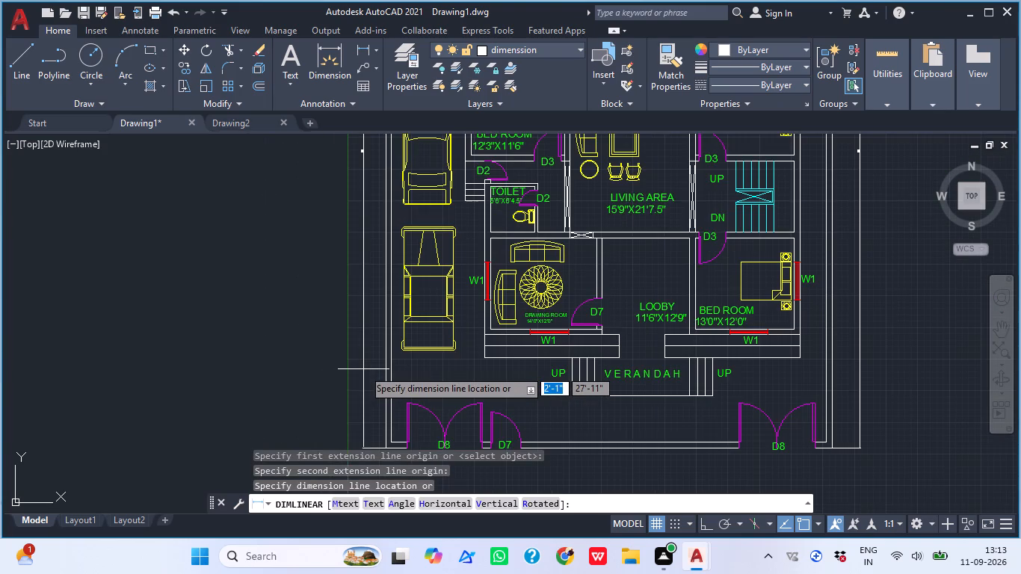
left_click(355, 367)
scroll(378, 380, "down", 3)
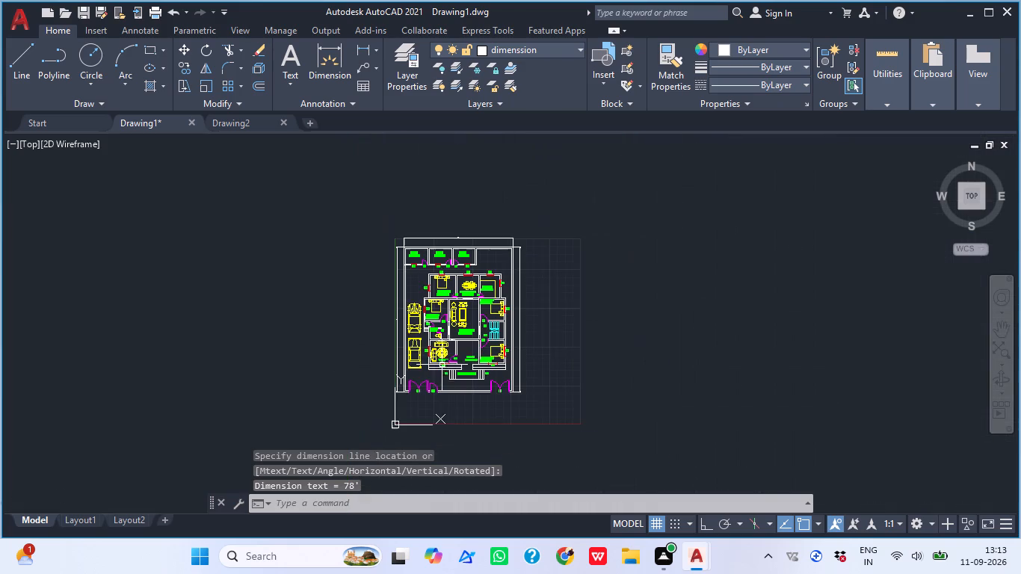
Examine the text size and placement of the overall dimension along the north boundary wall.
scroll(515, 268, "up", 2)
middle_click_drag(475, 204, 490, 278)
scroll(439, 254, "up", 2)
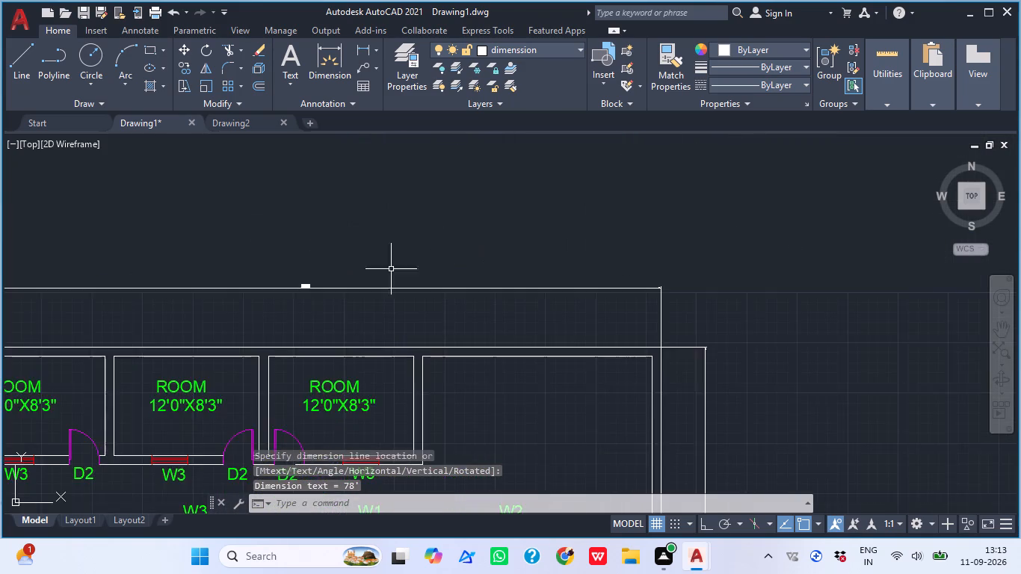
scroll(377, 280, "up", 1)
middle_click_drag(396, 298, 567, 268)
scroll(484, 293, "up", 3)
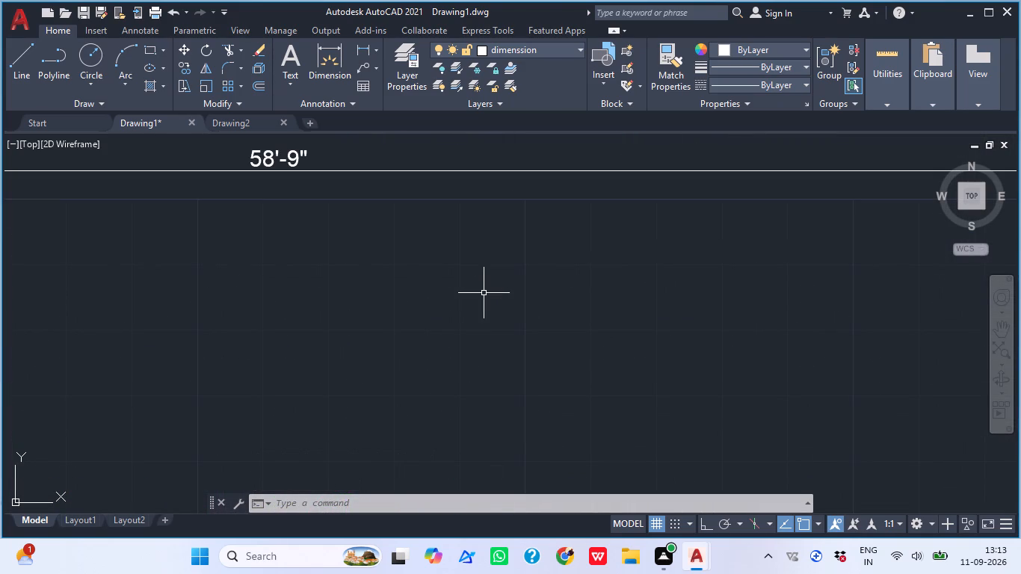
scroll(485, 293, "down", 4)
scroll(510, 286, "up", 1)
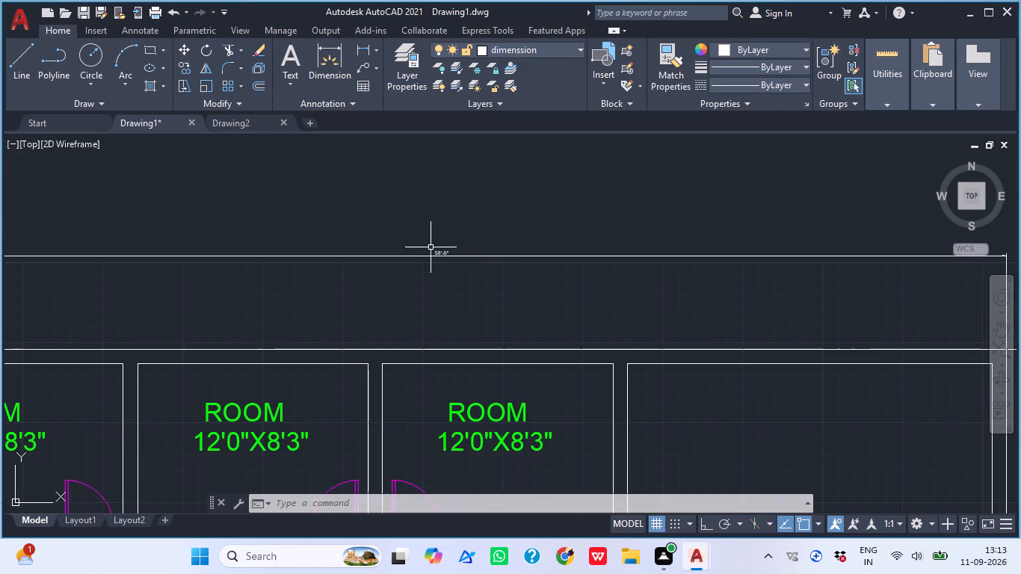
scroll(434, 252, "up", 3)
left_click(458, 257)
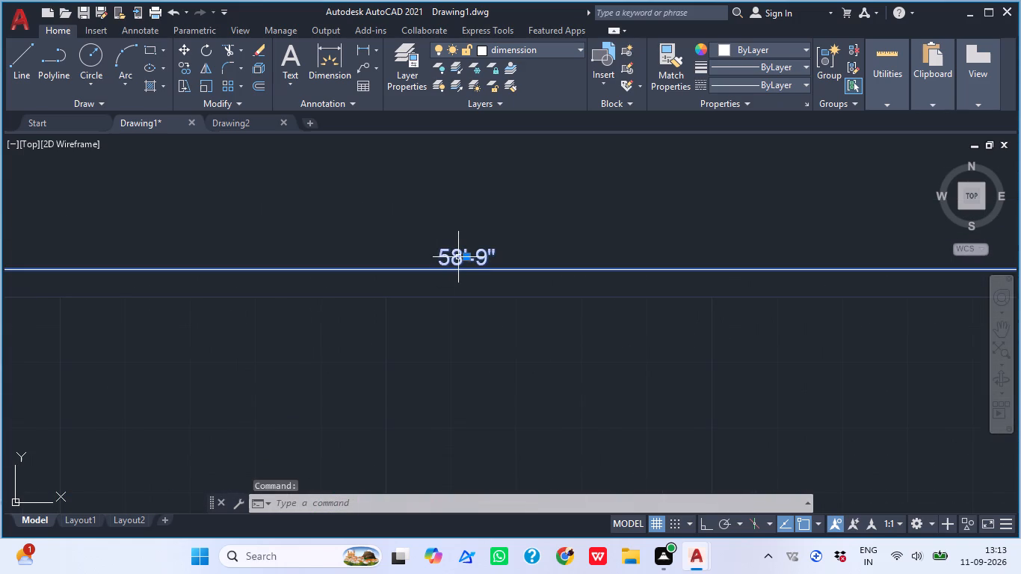
key("Escape")
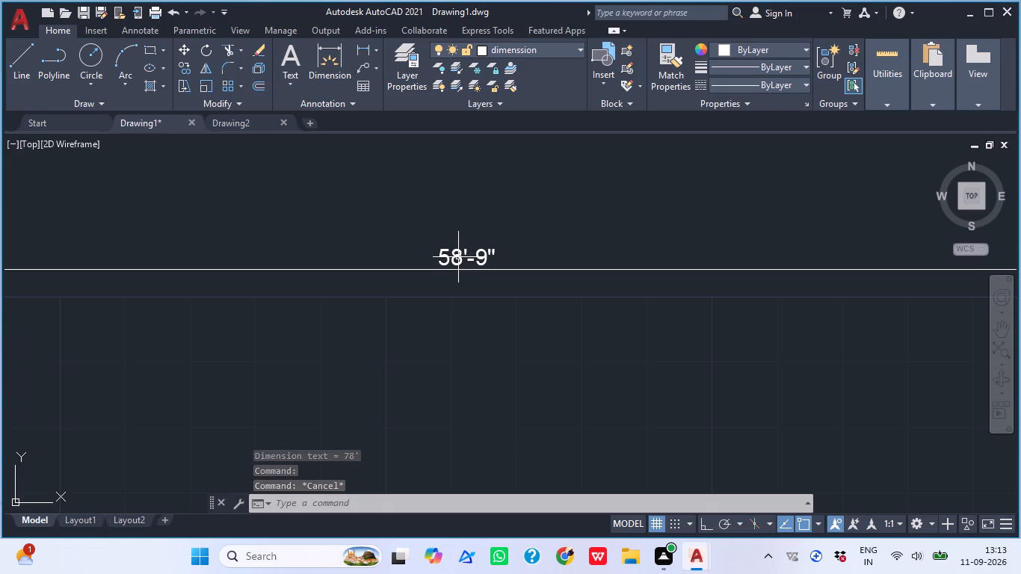
Review the whole floor plan, checking the room, door and window labels and the new boundary dimensions.
scroll(456, 259, "down", 6)
middle_click_drag(461, 360, 468, 243)
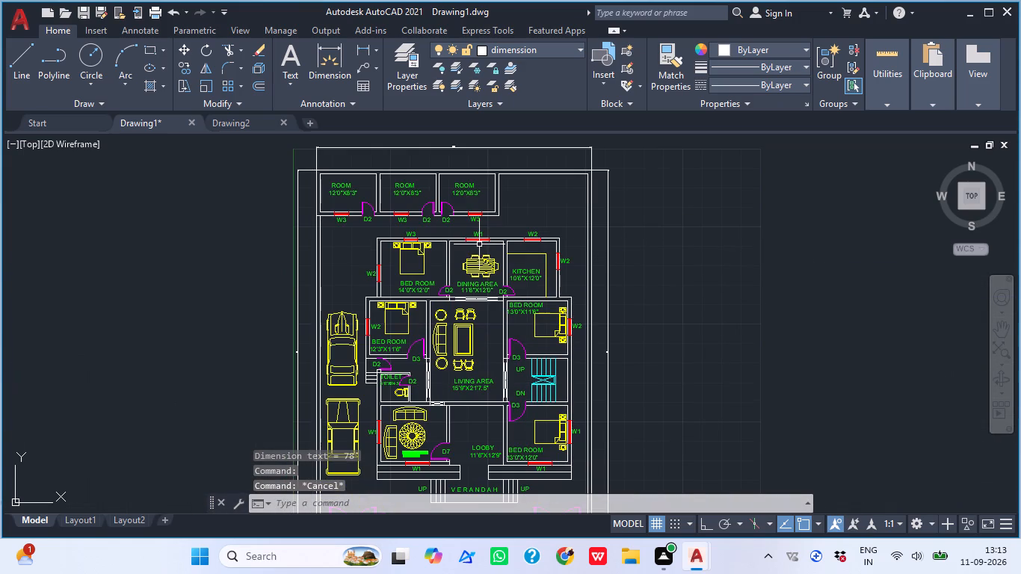
middle_click_drag(312, 334, 262, 274)
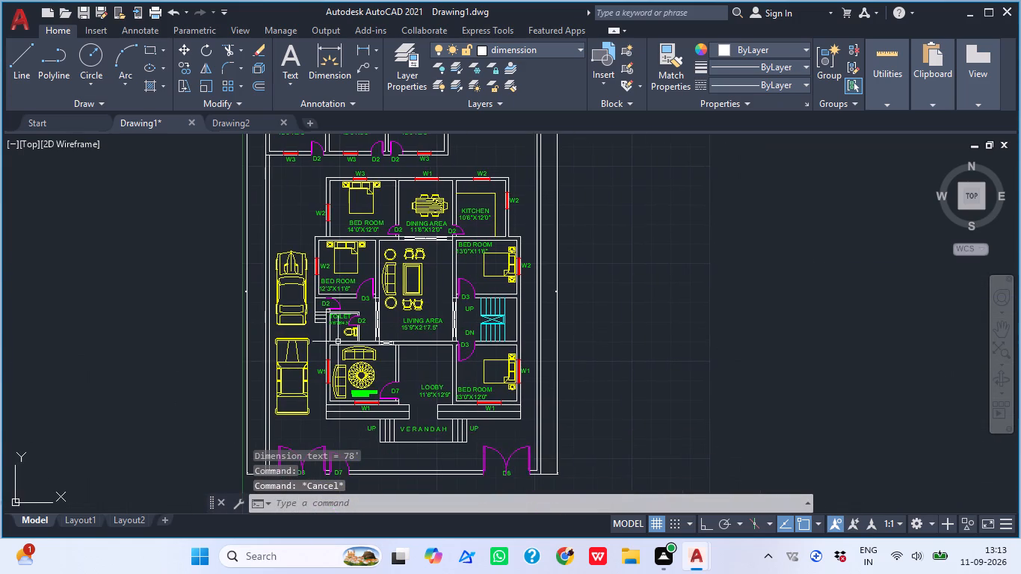
scroll(343, 344, "down", 1)
middle_click_drag(343, 344, 336, 377)
scroll(382, 354, "up", 2)
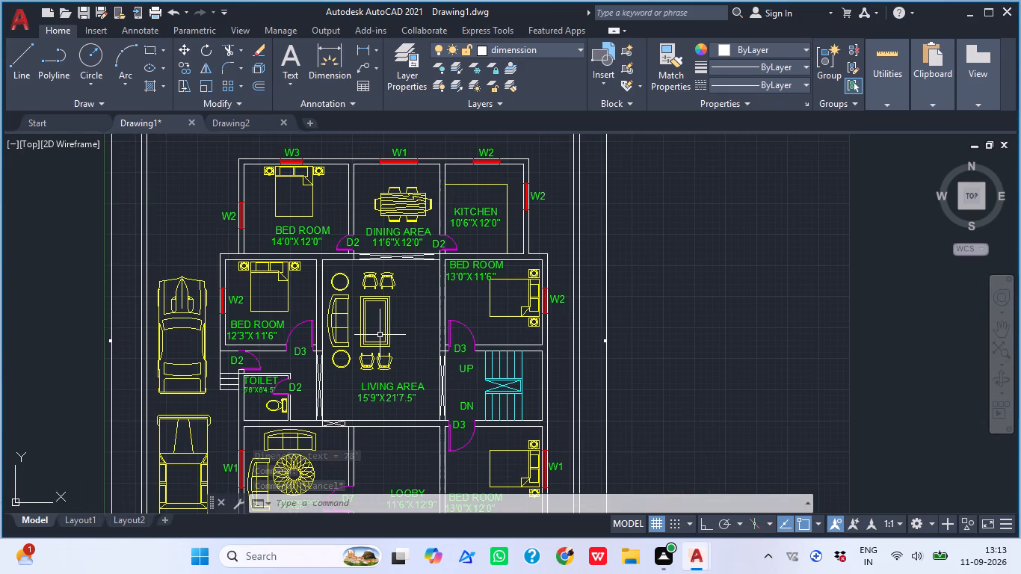
middle_click_drag(402, 299, 442, 265)
scroll(432, 258, "down", 2)
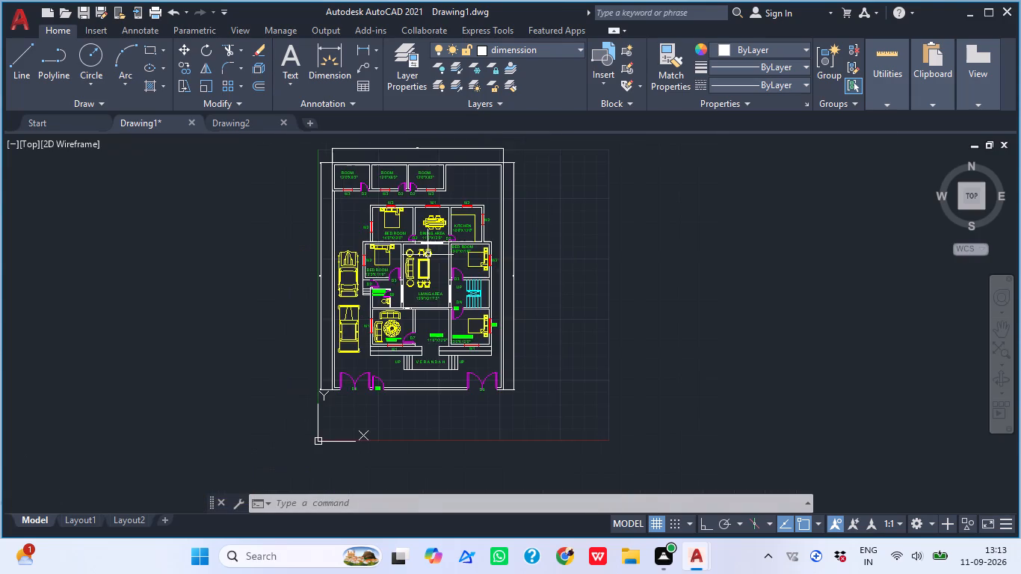
middle_click_drag(425, 255, 345, 304)
scroll(345, 304, "up", 1)
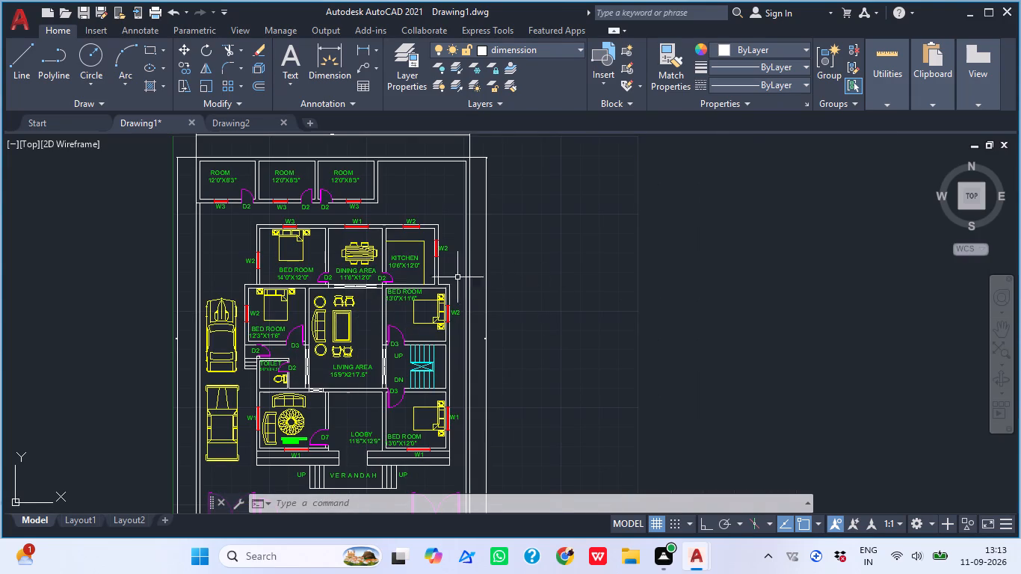
scroll(444, 267, "up", 1)
middle_click_drag(387, 205, 393, 229)
scroll(398, 232, "up", 2)
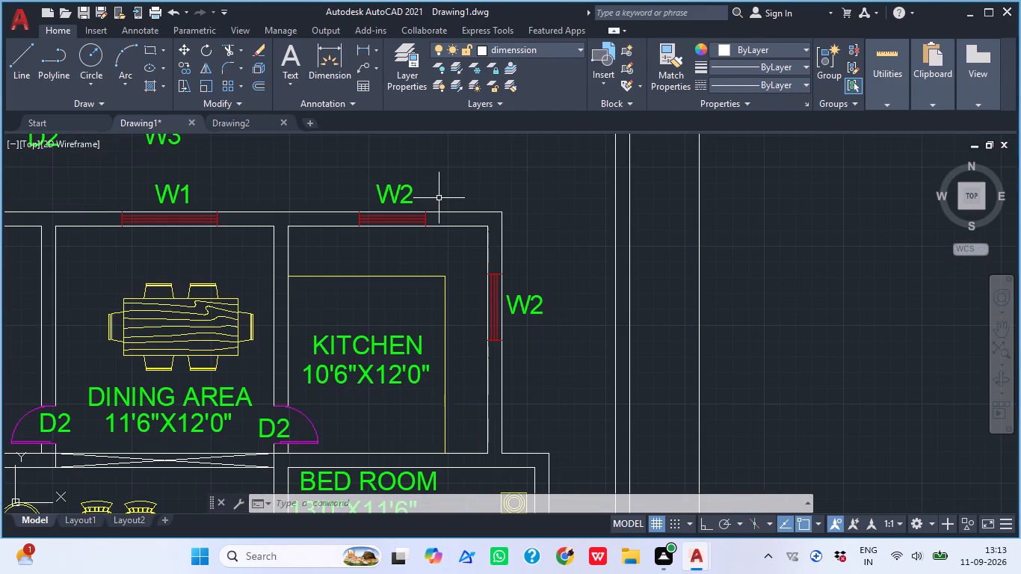
scroll(418, 275, "up", 1)
scroll(442, 256, "down", 1)
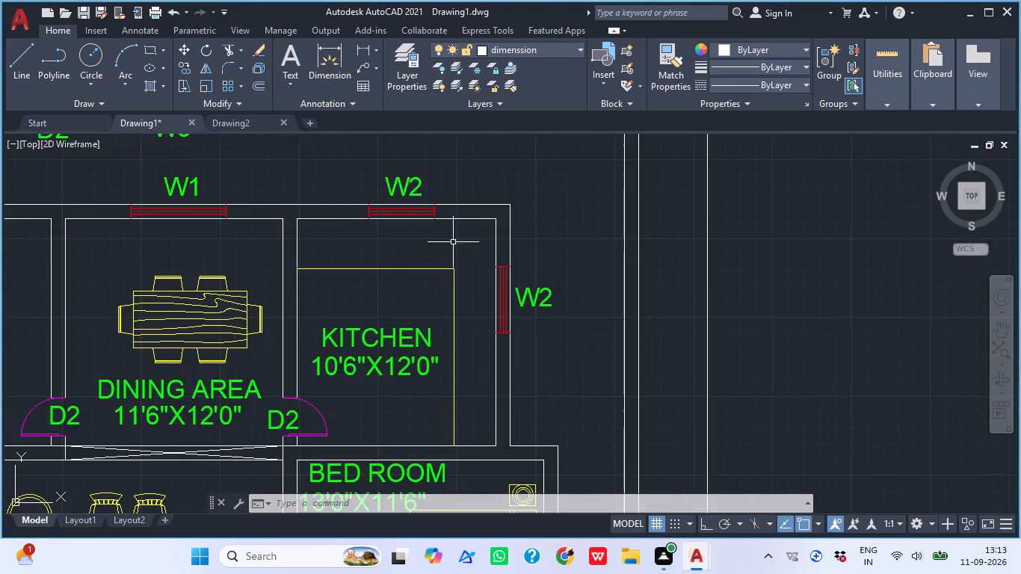
scroll(461, 232, "down", 3)
middle_click_drag(474, 286, 471, 304)
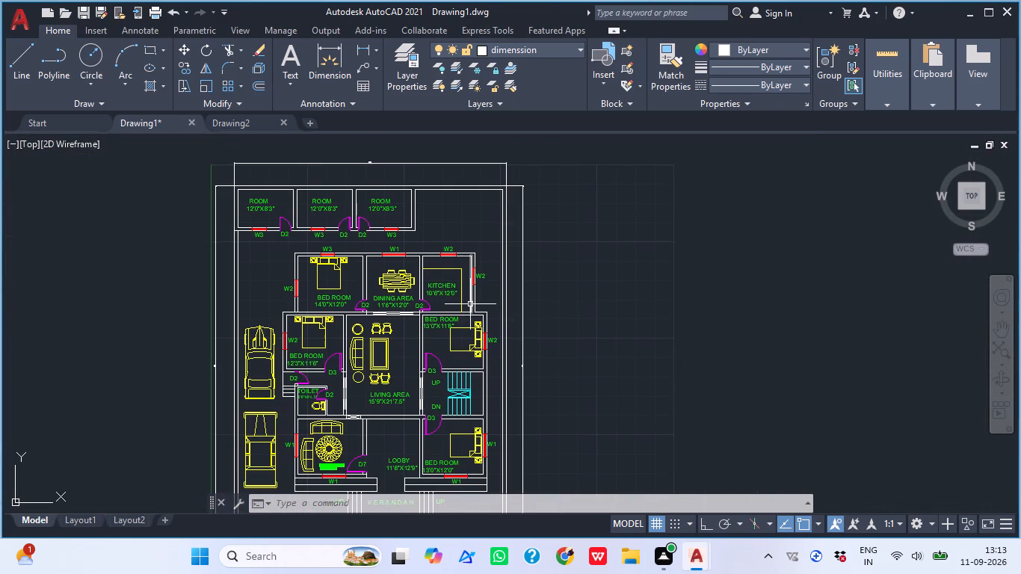
middle_click_drag(392, 312, 406, 195)
scroll(414, 217, "down", 1)
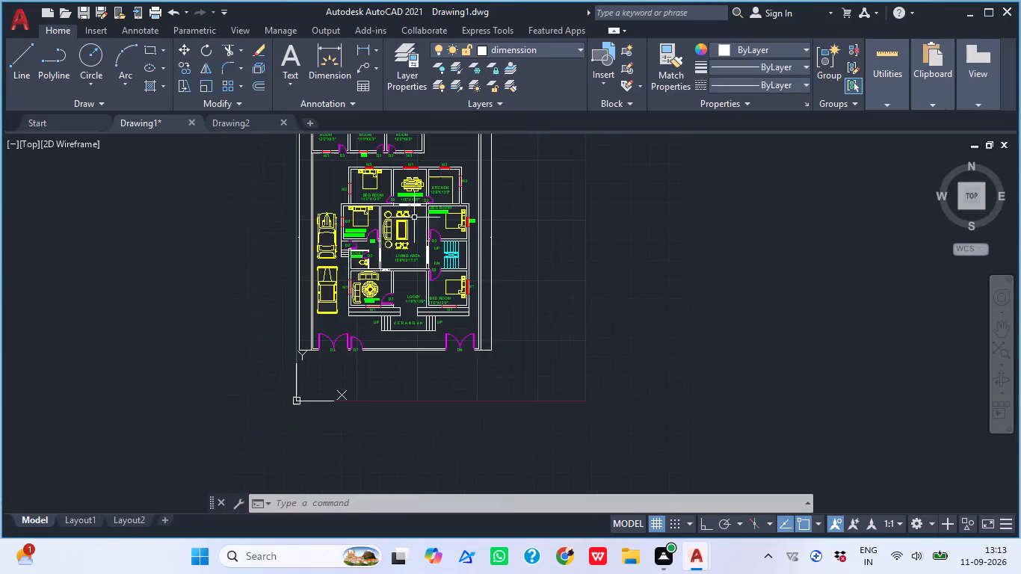
middle_click_drag(428, 235, 383, 318)
scroll(290, 200, "up", 1)
middle_click_drag(287, 212, 311, 181)
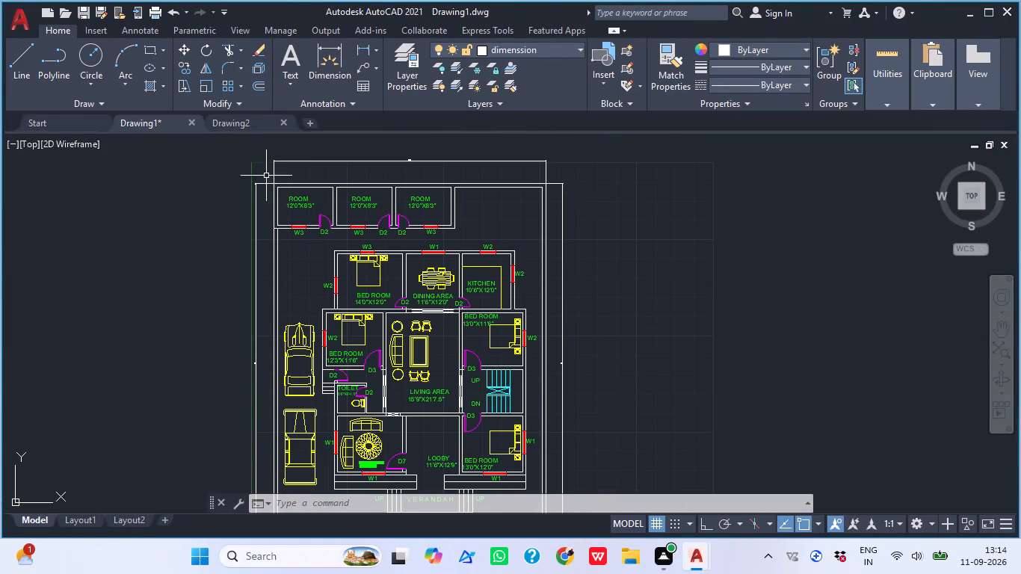
Save the drawing in the Documents folder under the file name RSD 1.
key("ctrl+s")
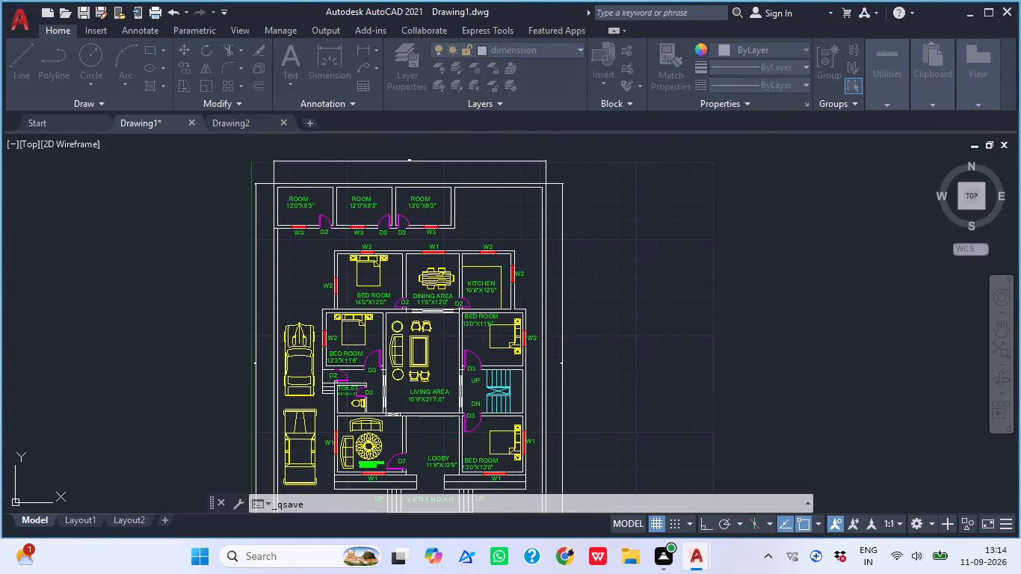
left_click(434, 154)
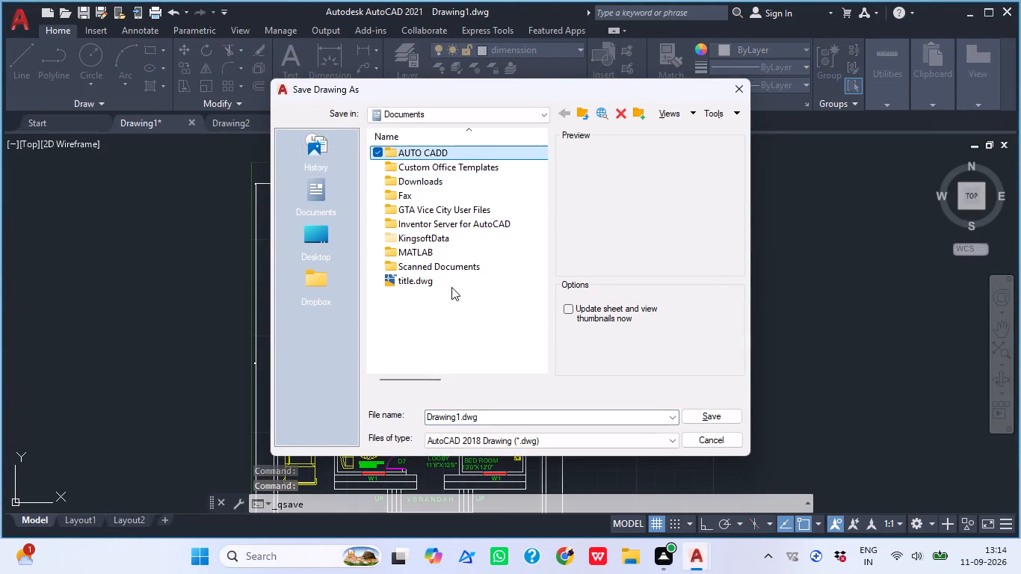
left_click(483, 417)
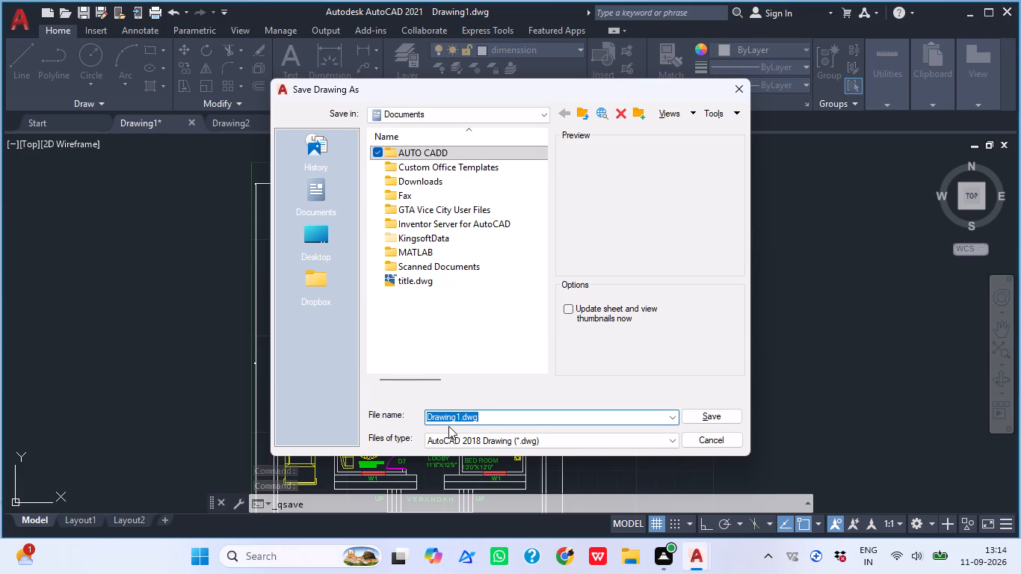
type("rsd")
key("space")
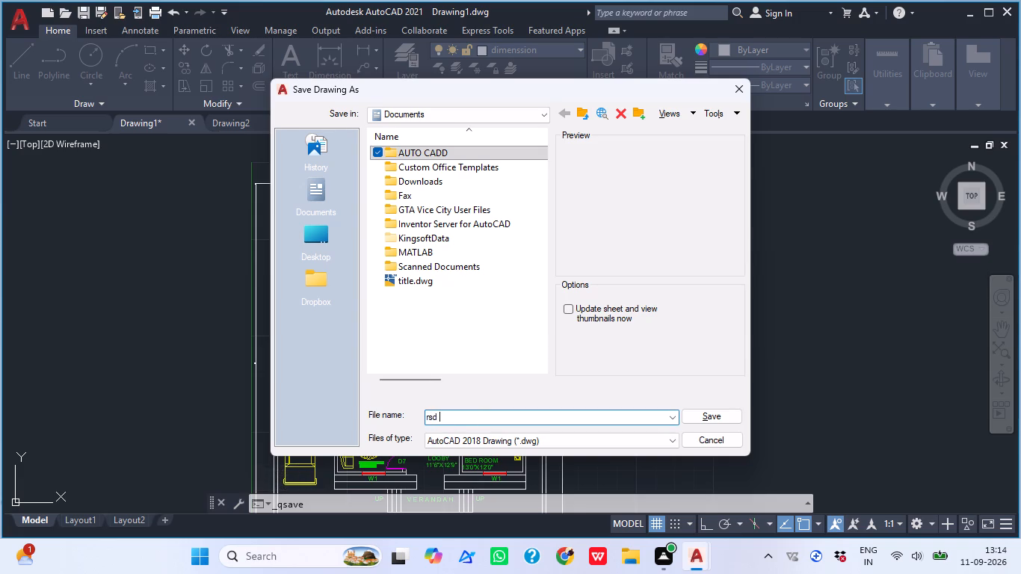
key("BackSpace")
type("RSD")
key("space")
key("1")
left_click(721, 419)
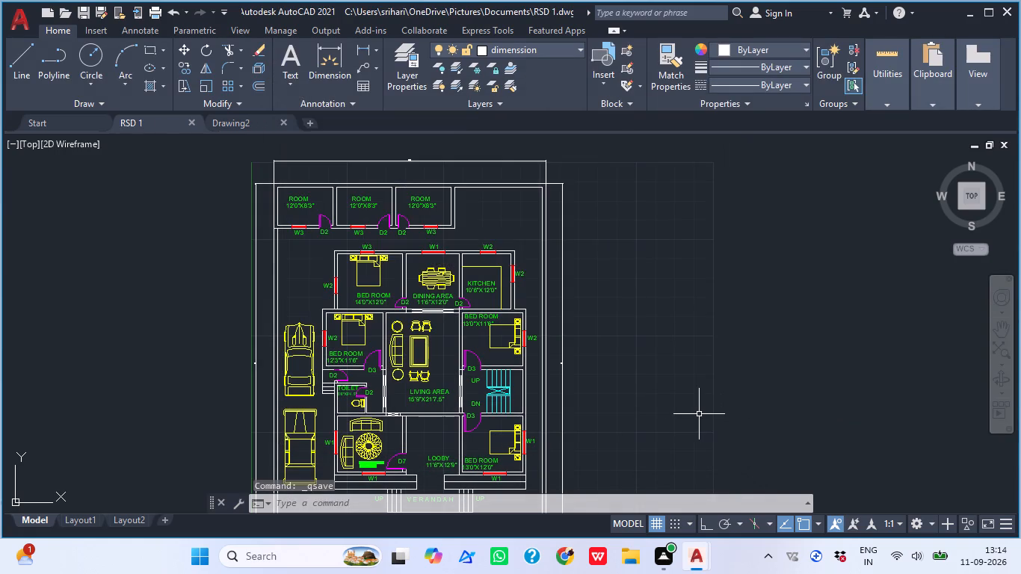
Switch the workspace from Drafting & Annotation to 3D Modeling.
scroll(628, 270, "down", 1)
middle_click_drag(670, 383, 645, 336)
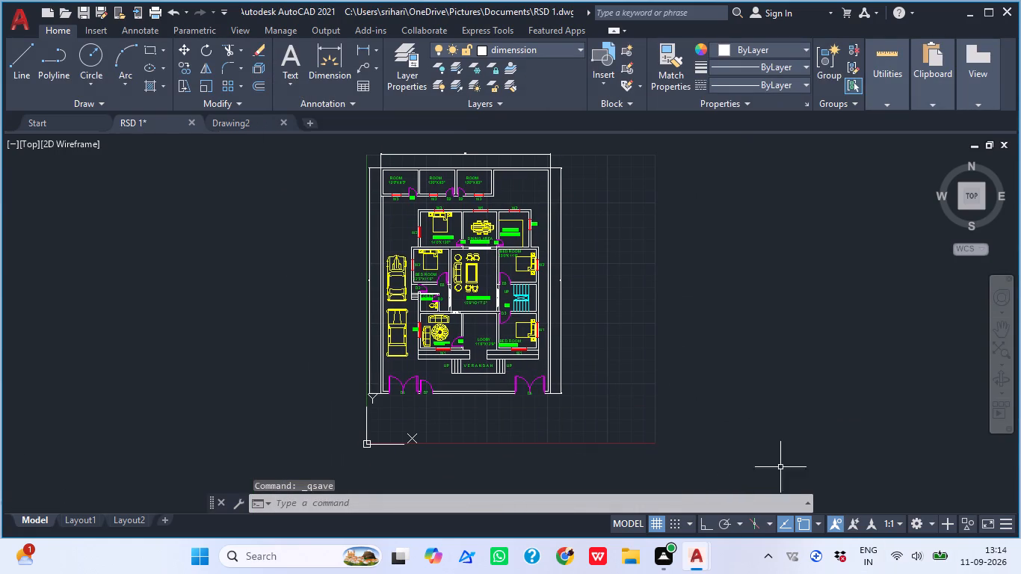
left_click(917, 525)
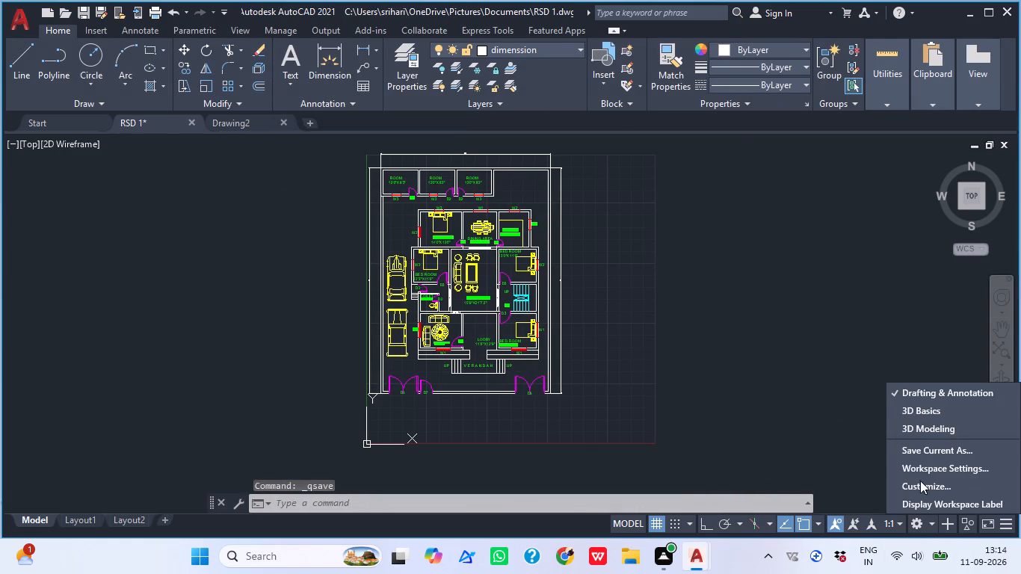
left_click(941, 433)
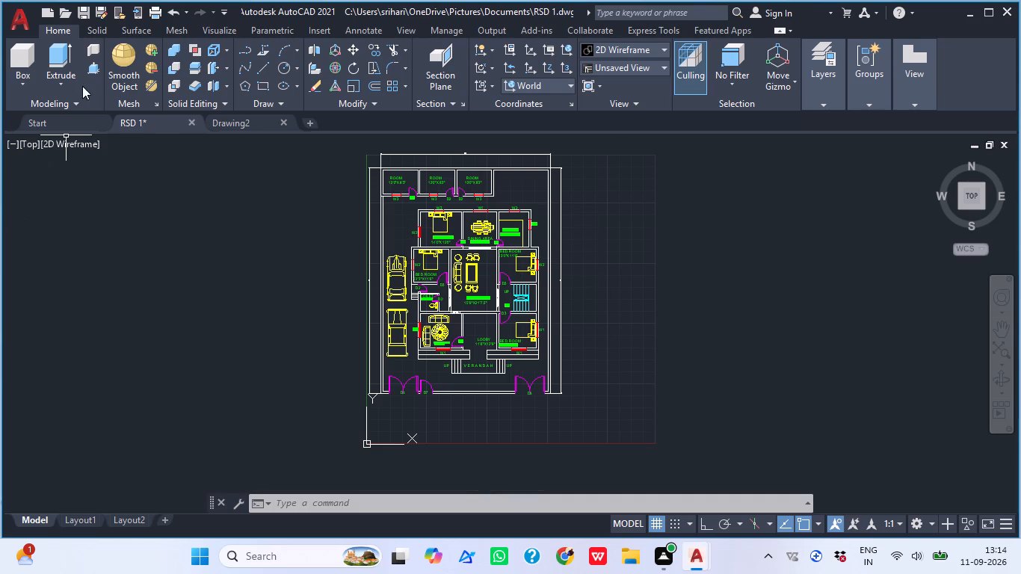
Set the model view of the floor plan to SW Isometric.
left_click(34, 145)
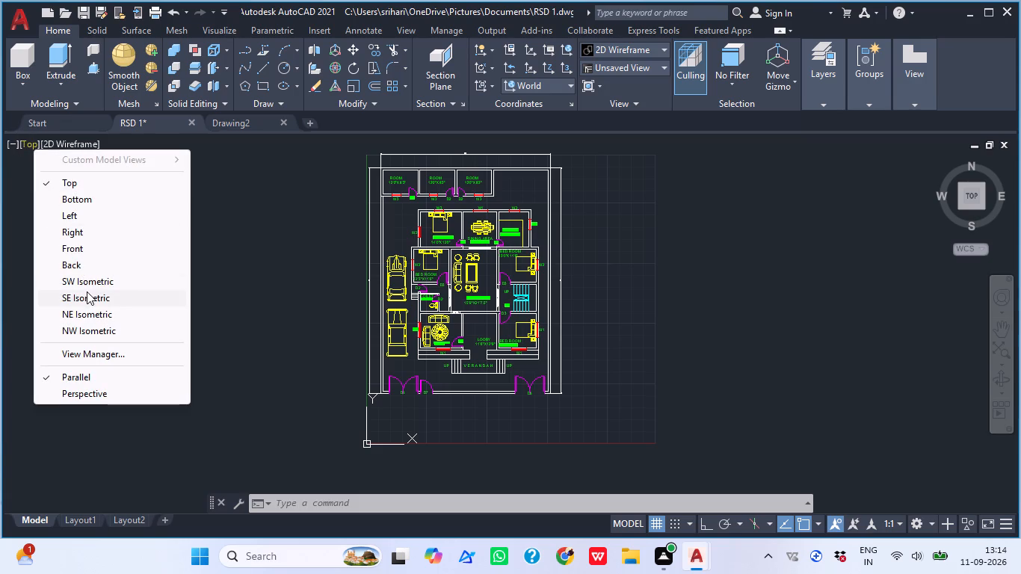
left_click(84, 287)
scroll(291, 241, "down", 1)
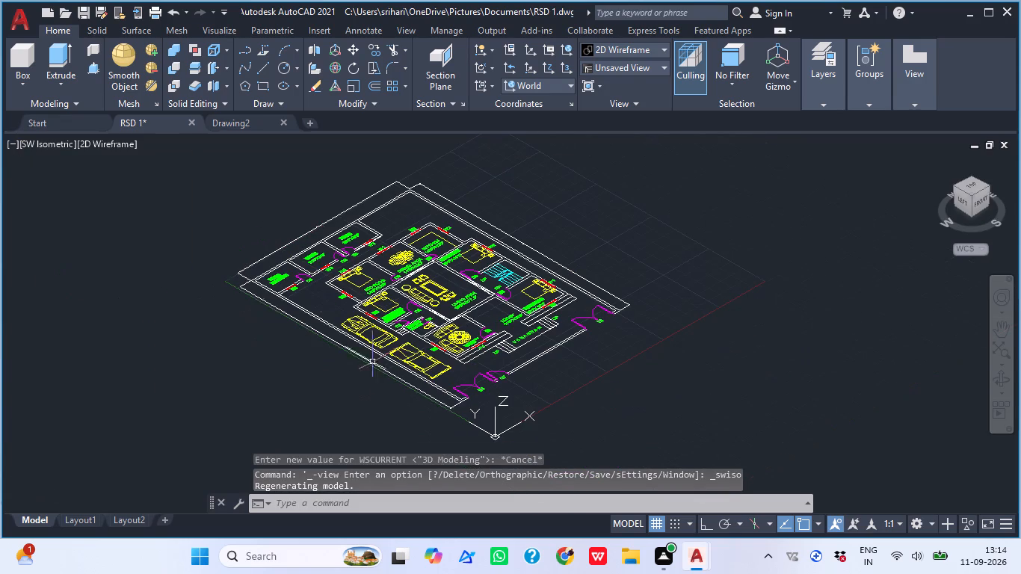
middle_click_drag(387, 382, 374, 344)
middle_click_drag(431, 383, 392, 305)
middle_click_drag(457, 292, 431, 347)
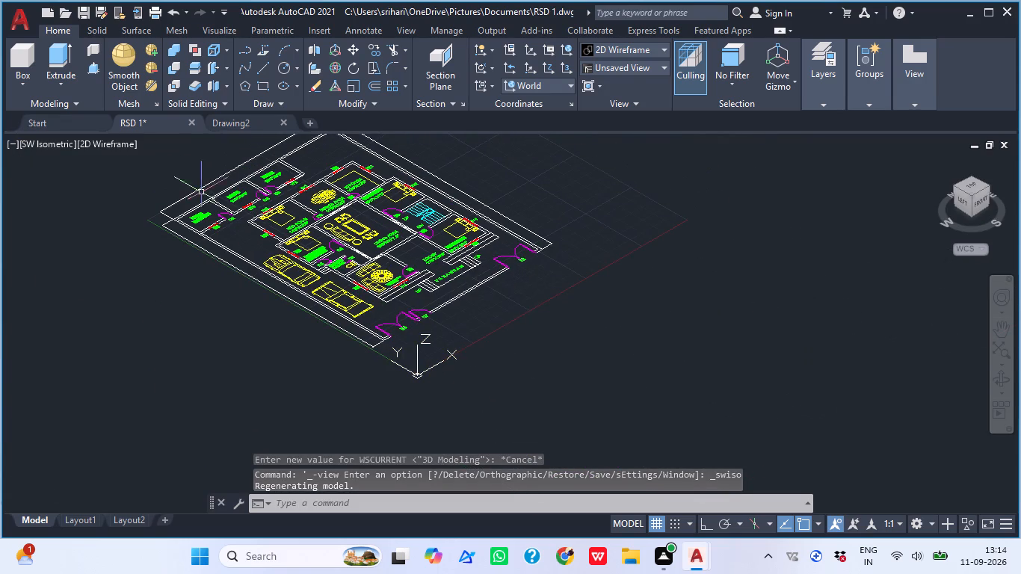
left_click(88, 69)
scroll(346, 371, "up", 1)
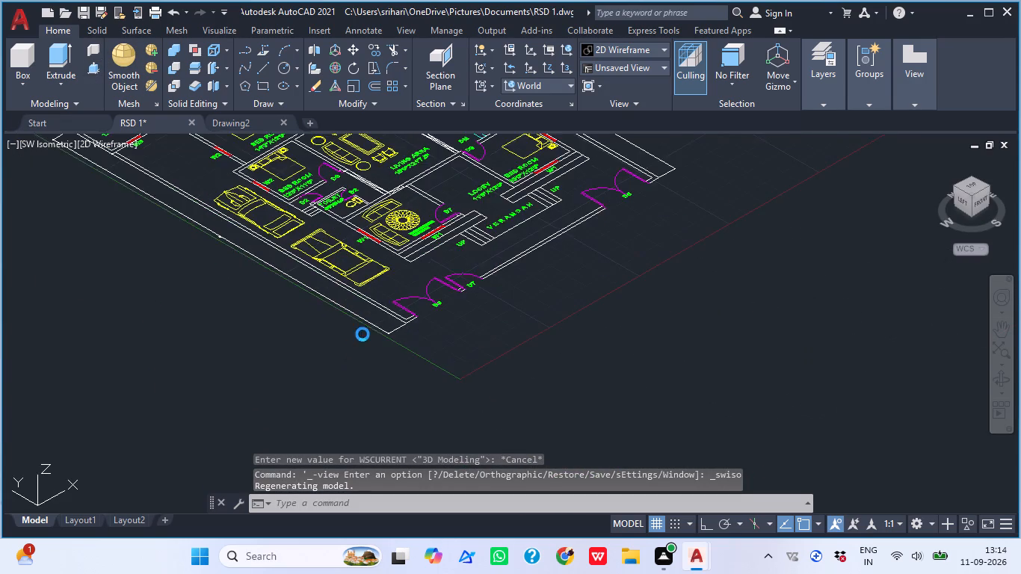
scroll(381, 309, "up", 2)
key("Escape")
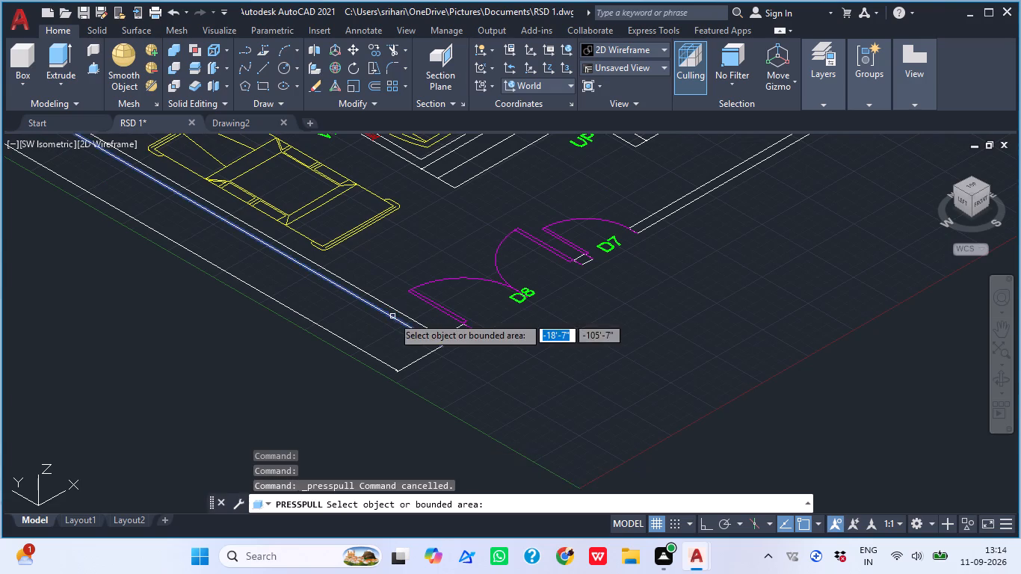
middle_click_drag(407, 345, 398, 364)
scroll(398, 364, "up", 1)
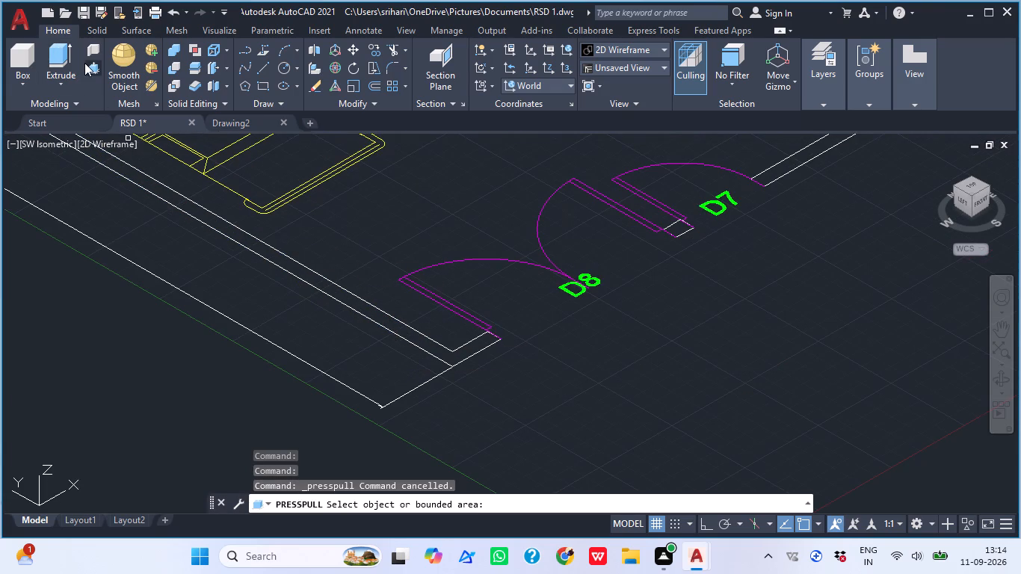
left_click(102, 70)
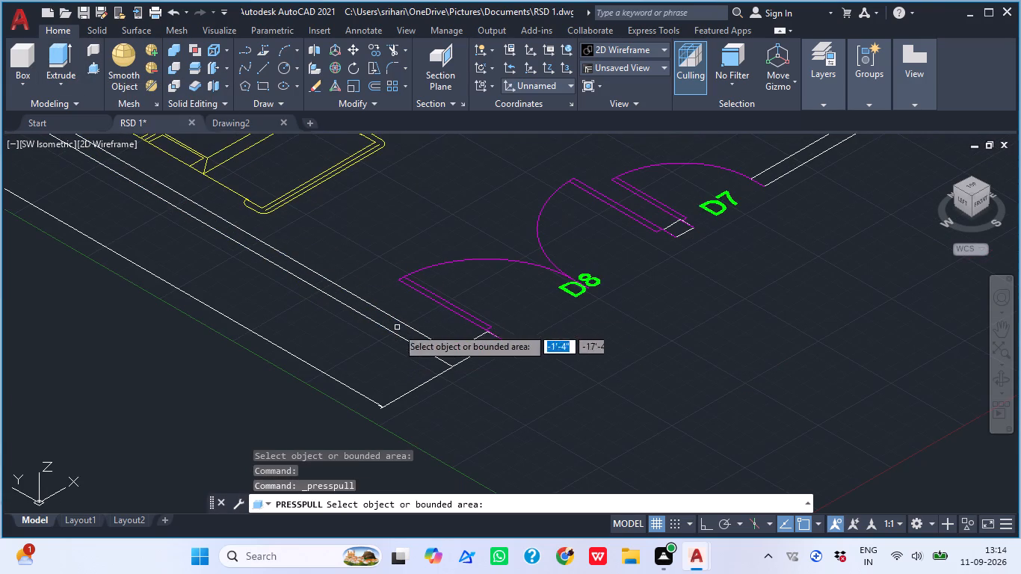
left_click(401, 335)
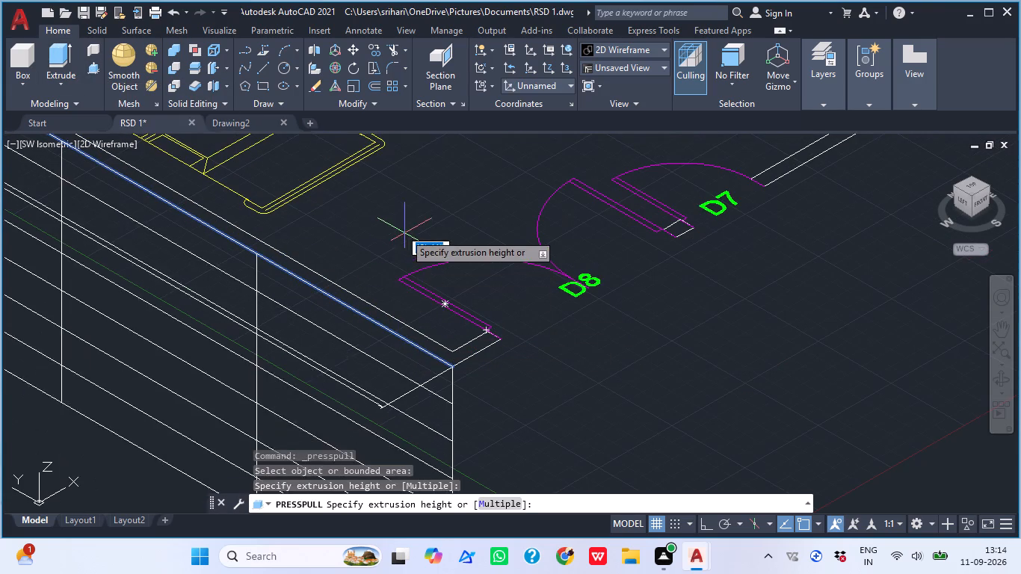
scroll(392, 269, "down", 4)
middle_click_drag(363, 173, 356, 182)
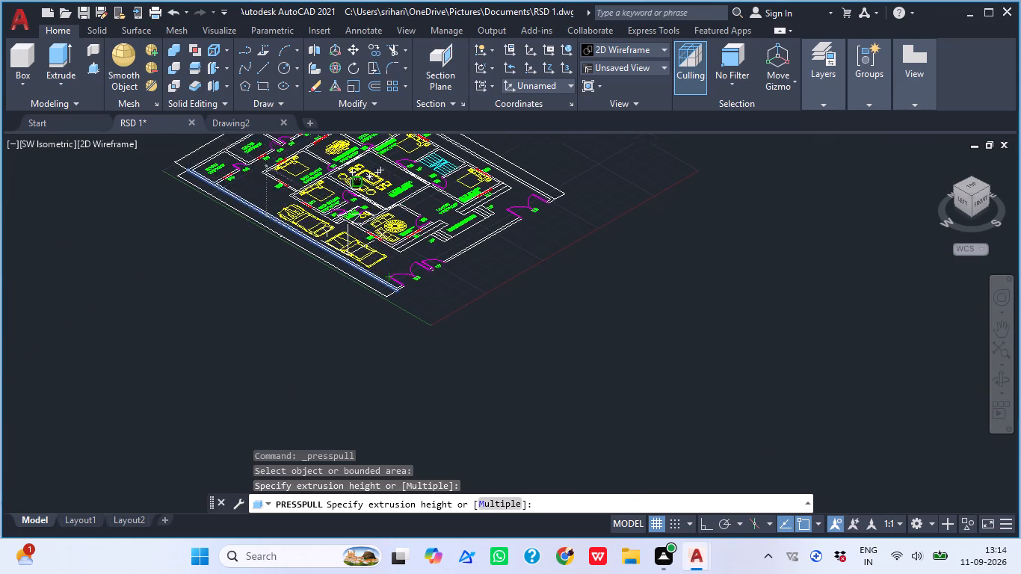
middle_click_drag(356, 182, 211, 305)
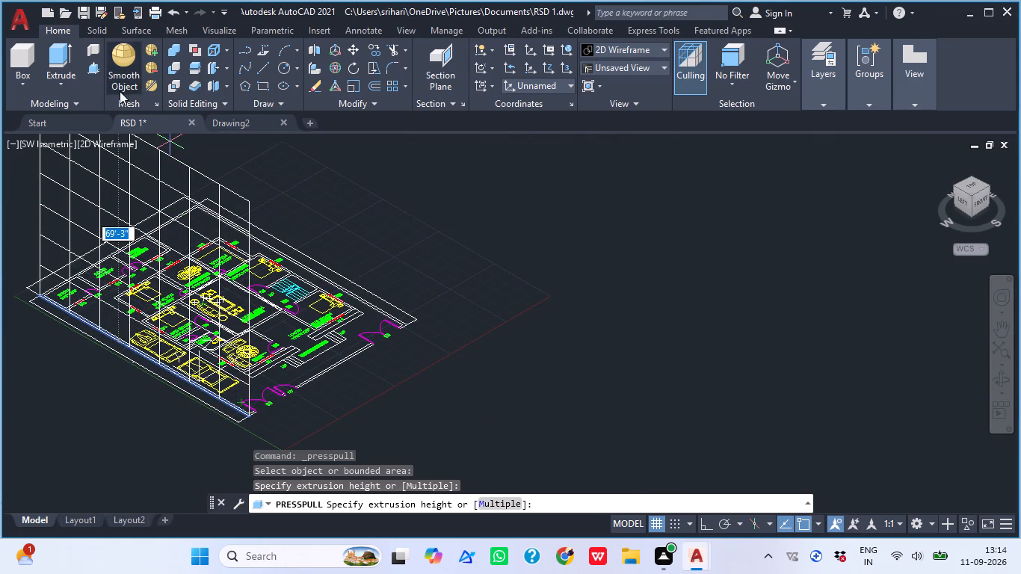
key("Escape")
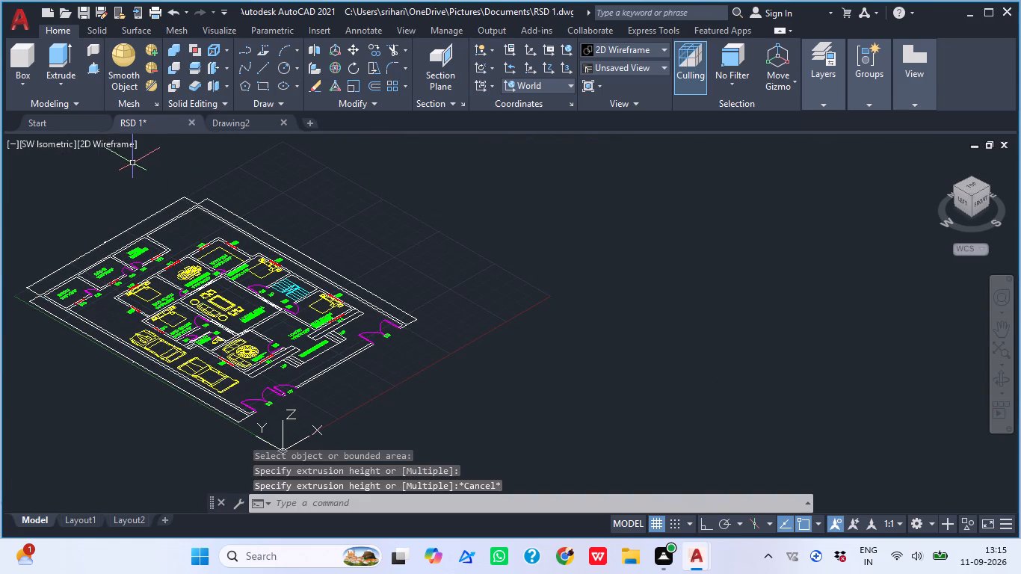
Set the visual style of the isometric floor plan to Realistic.
left_click(129, 141)
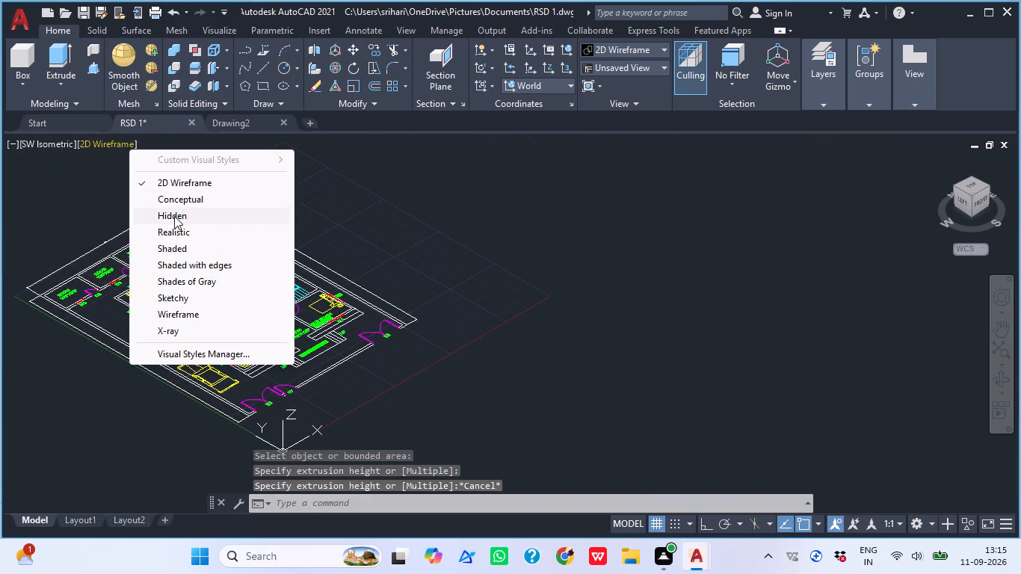
left_click(176, 226)
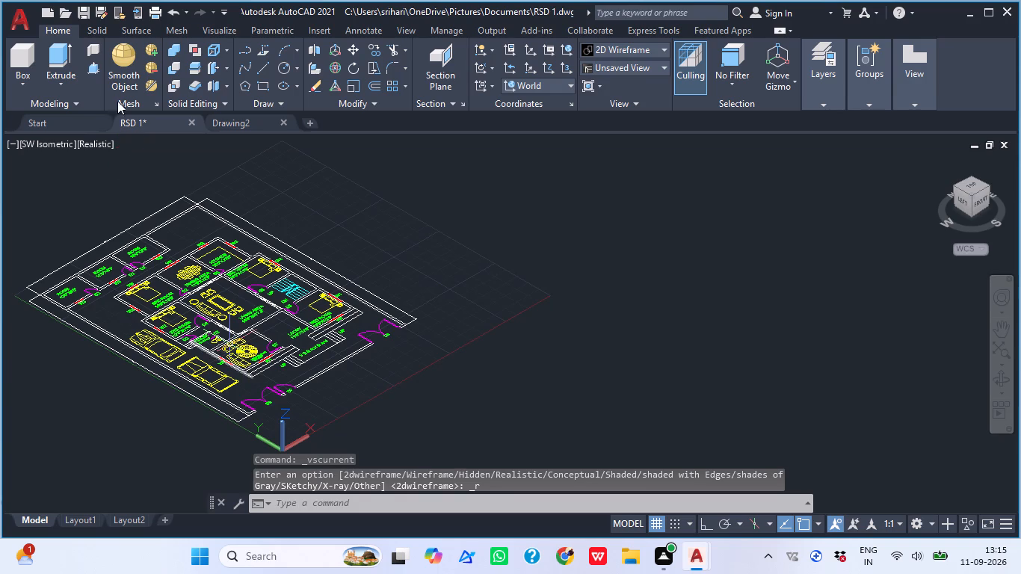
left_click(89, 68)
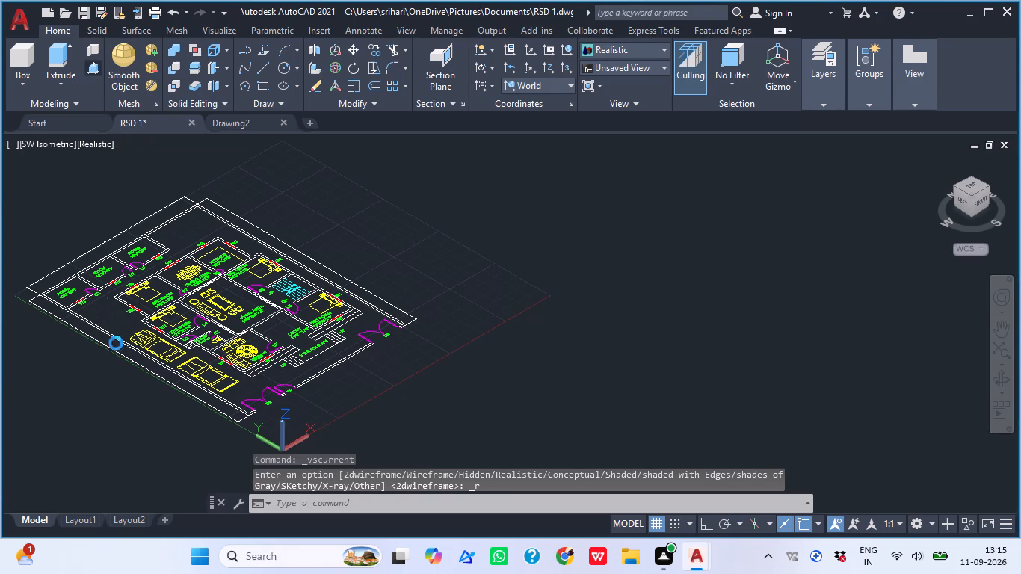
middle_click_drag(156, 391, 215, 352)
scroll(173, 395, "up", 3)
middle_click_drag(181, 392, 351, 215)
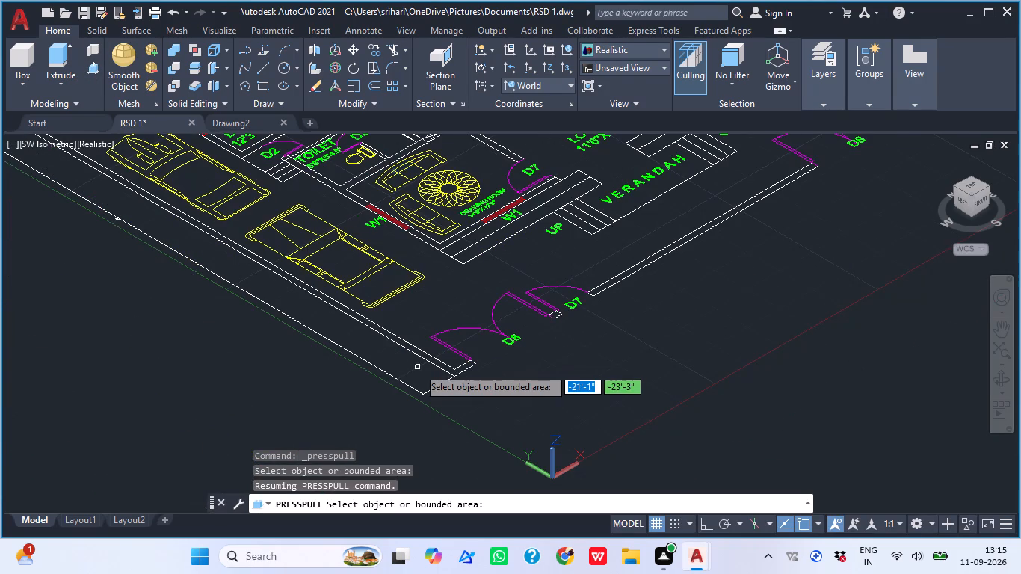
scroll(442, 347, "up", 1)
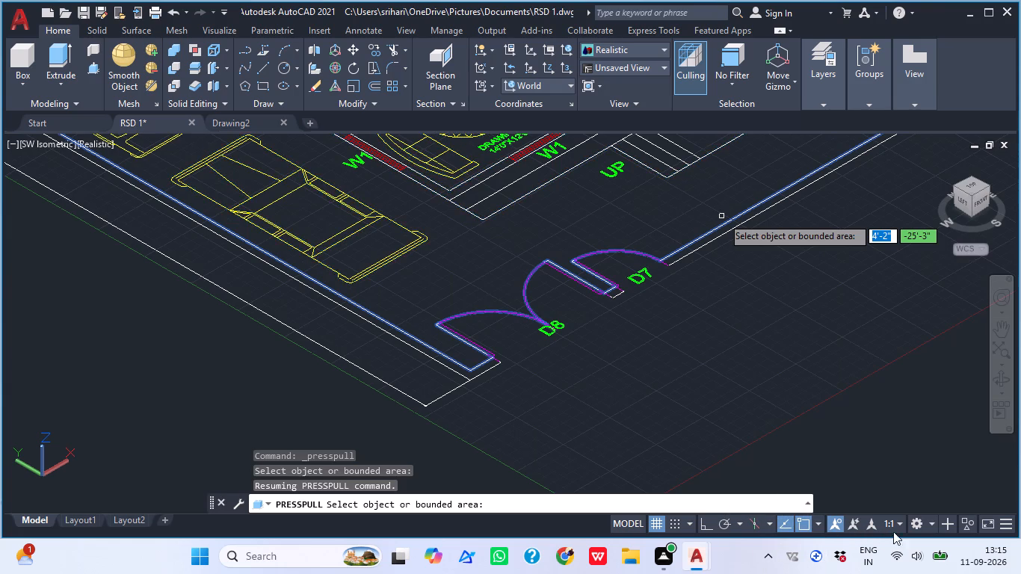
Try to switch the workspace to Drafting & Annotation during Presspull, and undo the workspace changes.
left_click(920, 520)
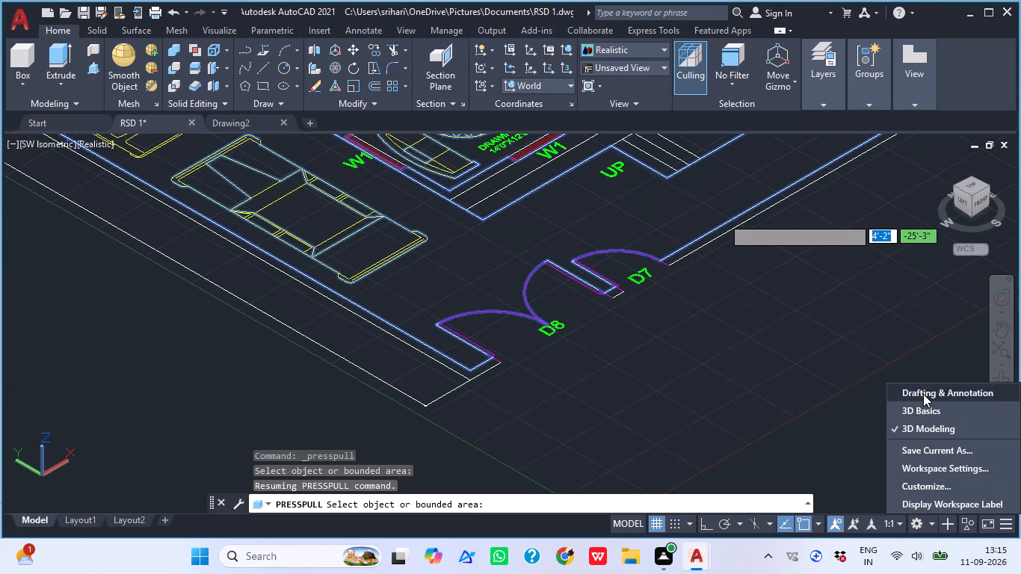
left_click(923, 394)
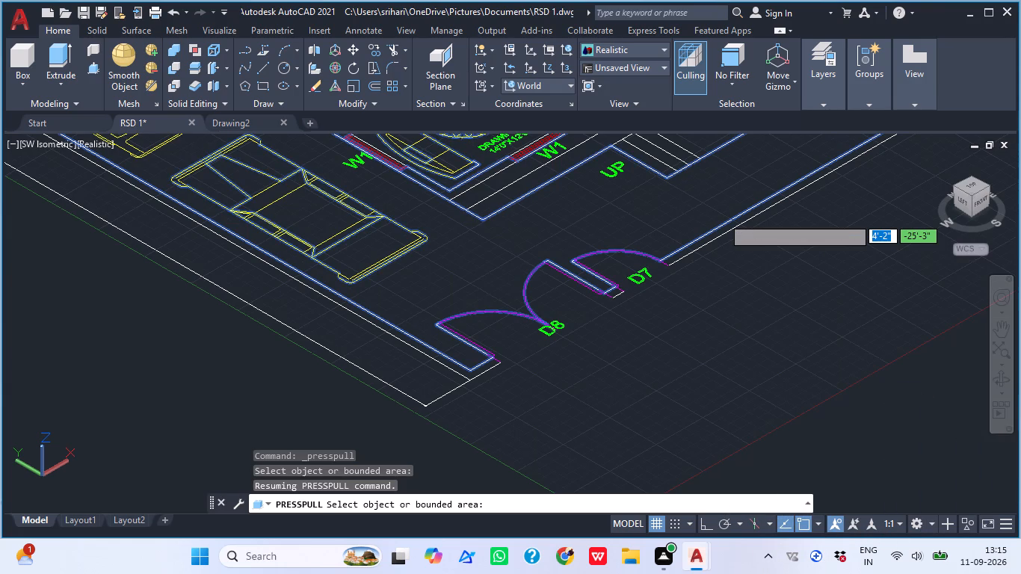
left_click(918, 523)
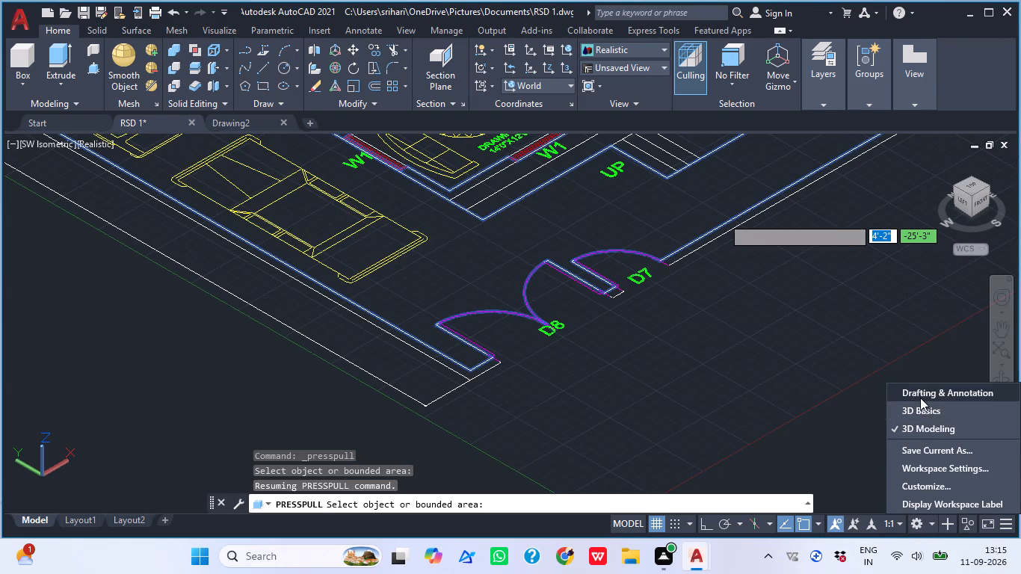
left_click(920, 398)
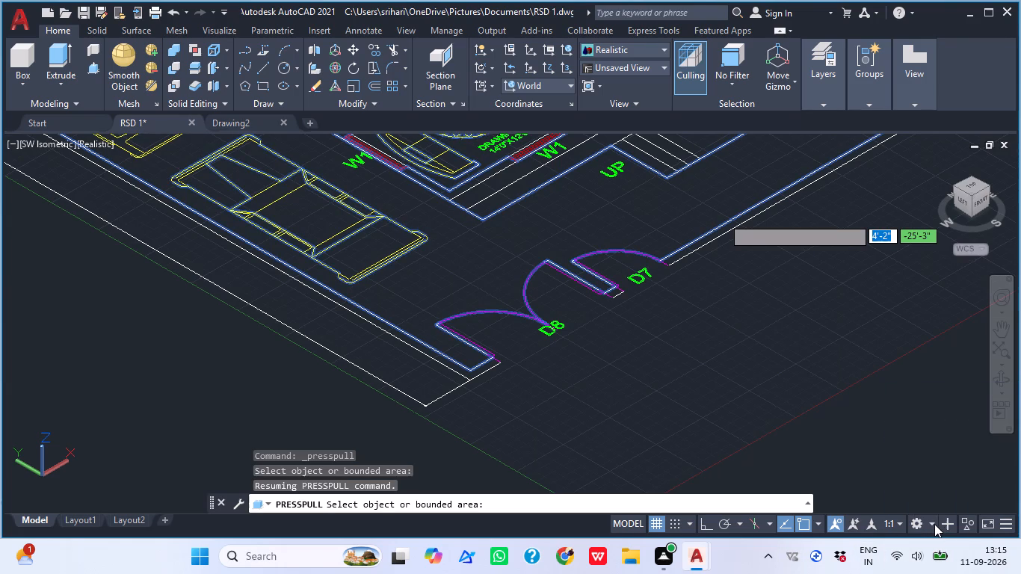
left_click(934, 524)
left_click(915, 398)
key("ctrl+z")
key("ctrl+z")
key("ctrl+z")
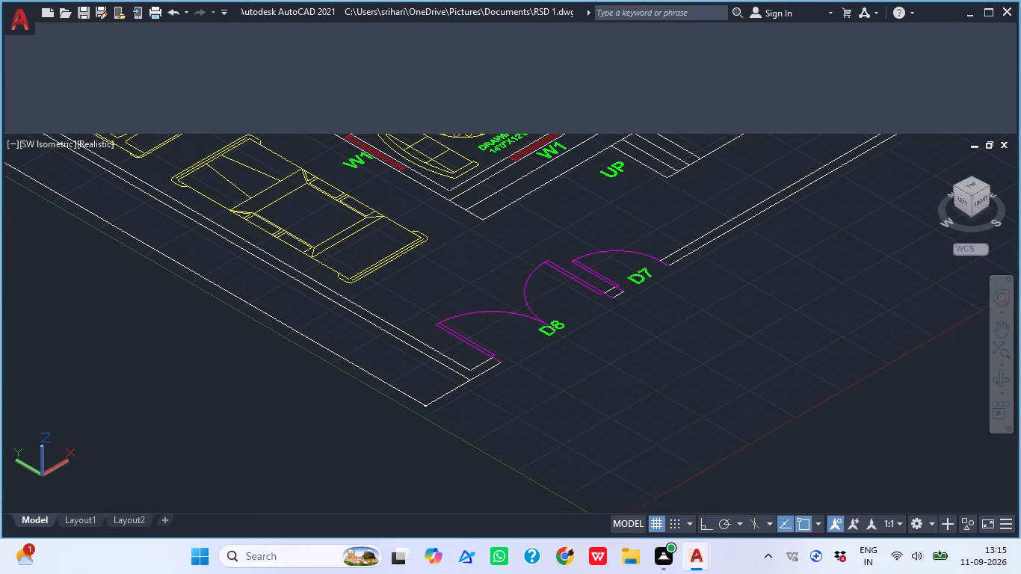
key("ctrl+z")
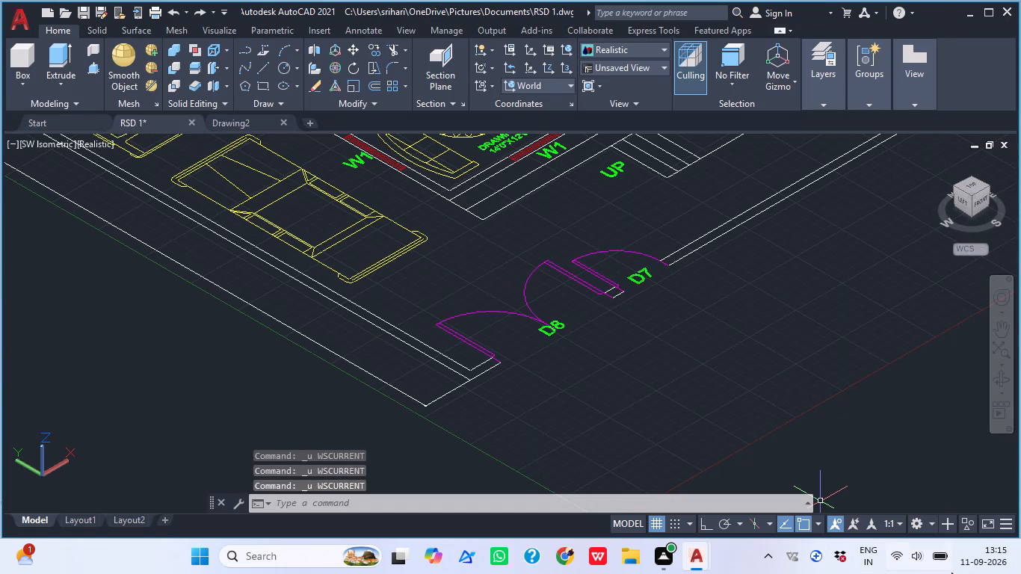
Switch the workspace from 3D Modeling to Drafting & Annotation.
left_click(928, 520)
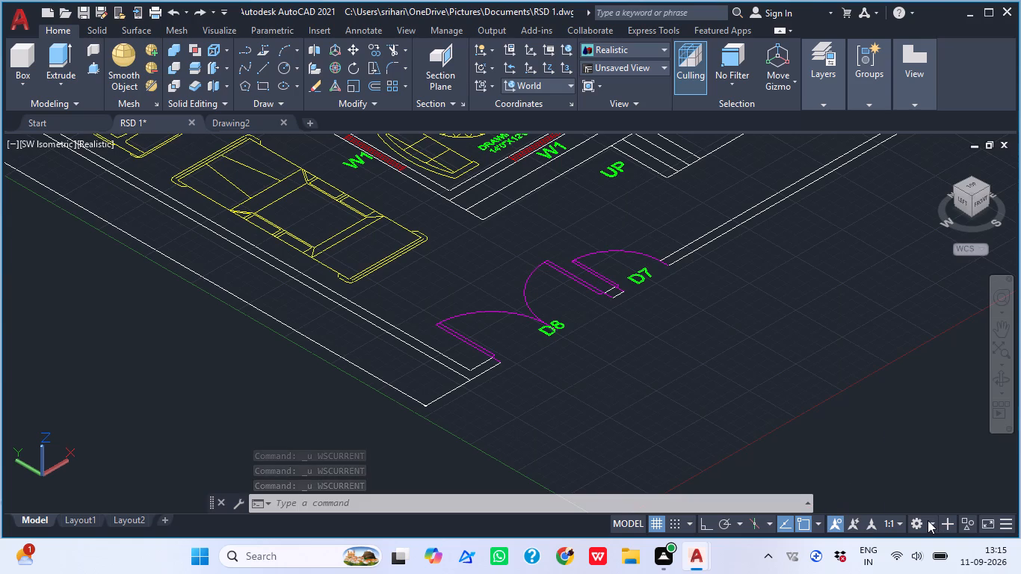
left_click(925, 391)
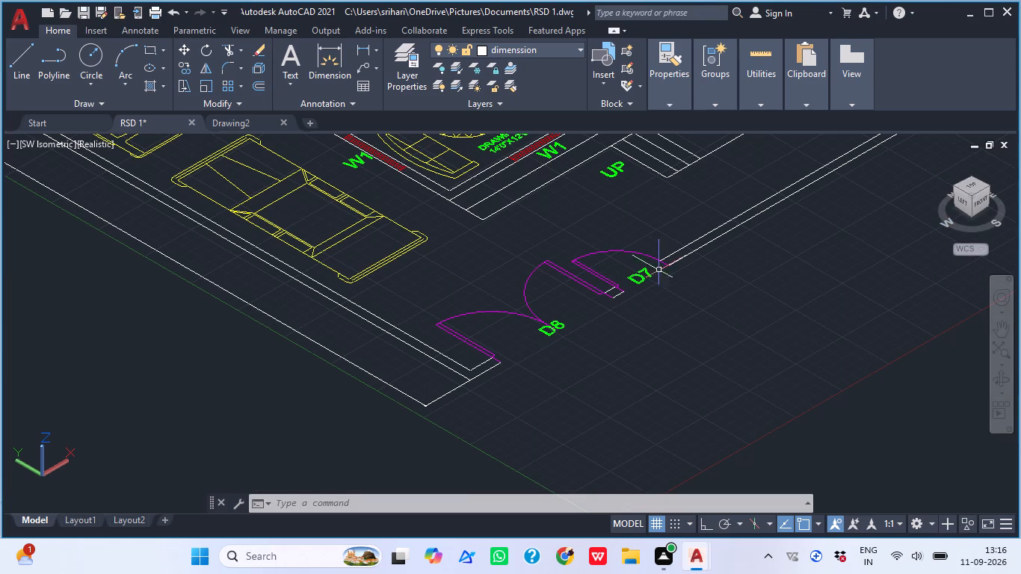
scroll(680, 264, "down", 7)
middle_click_drag(680, 261, 514, 270)
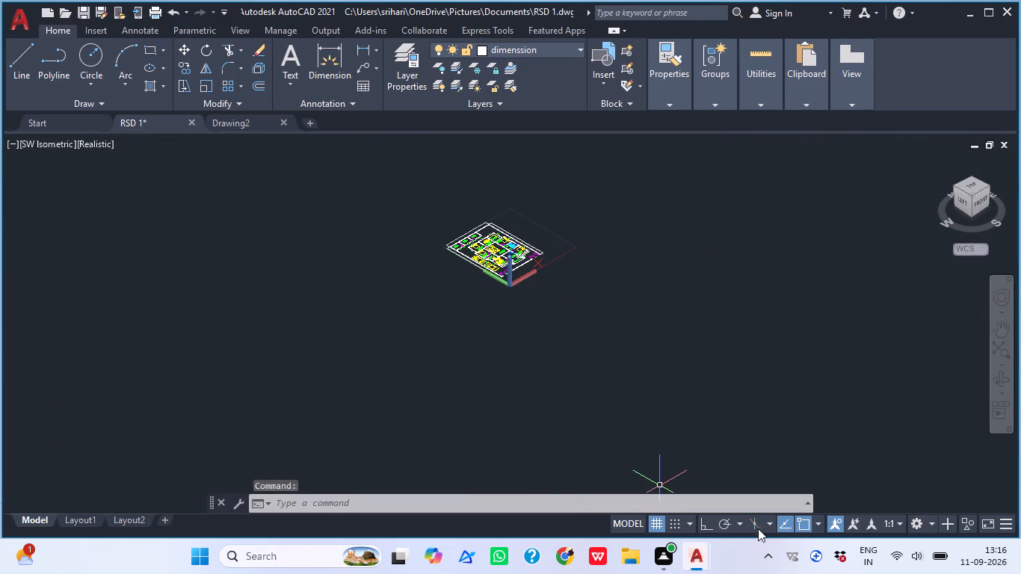
left_click(934, 524)
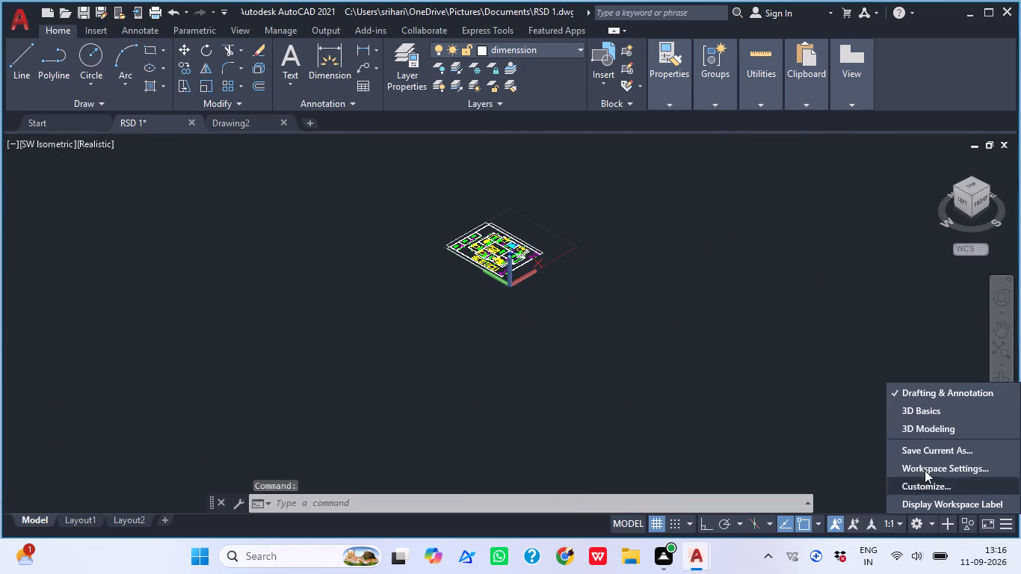
left_click(911, 387)
Set the model view of the floor plan to Top.
middle_click_drag(557, 288, 414, 318)
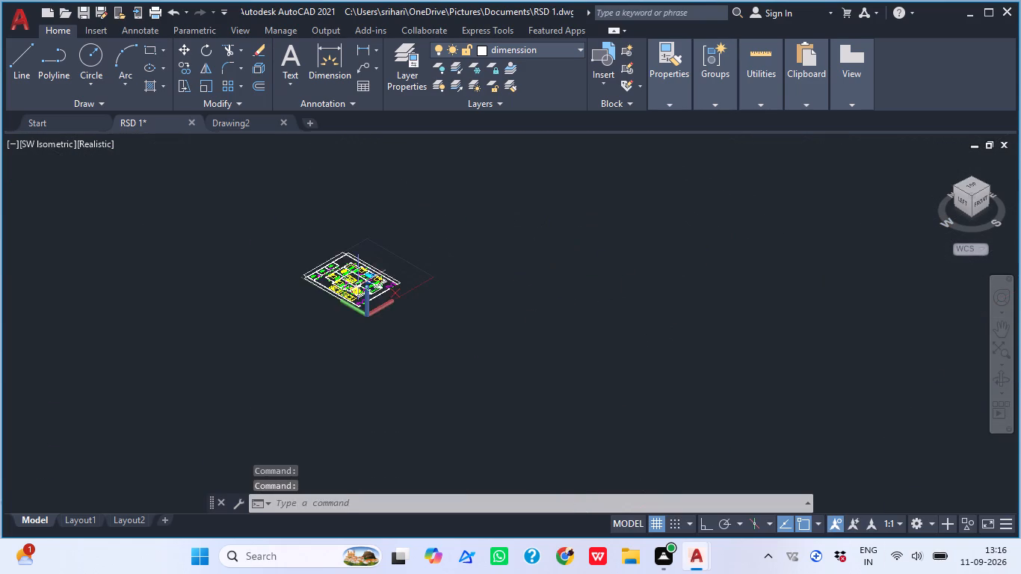
scroll(341, 262, "up", 3)
middle_click_drag(420, 287, 412, 323)
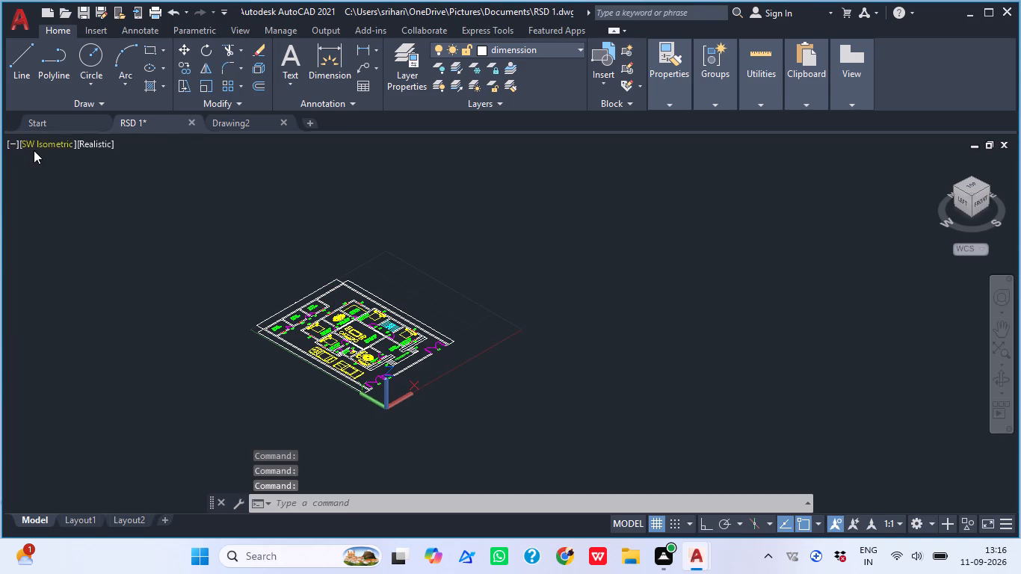
left_click(34, 150)
left_click(66, 181)
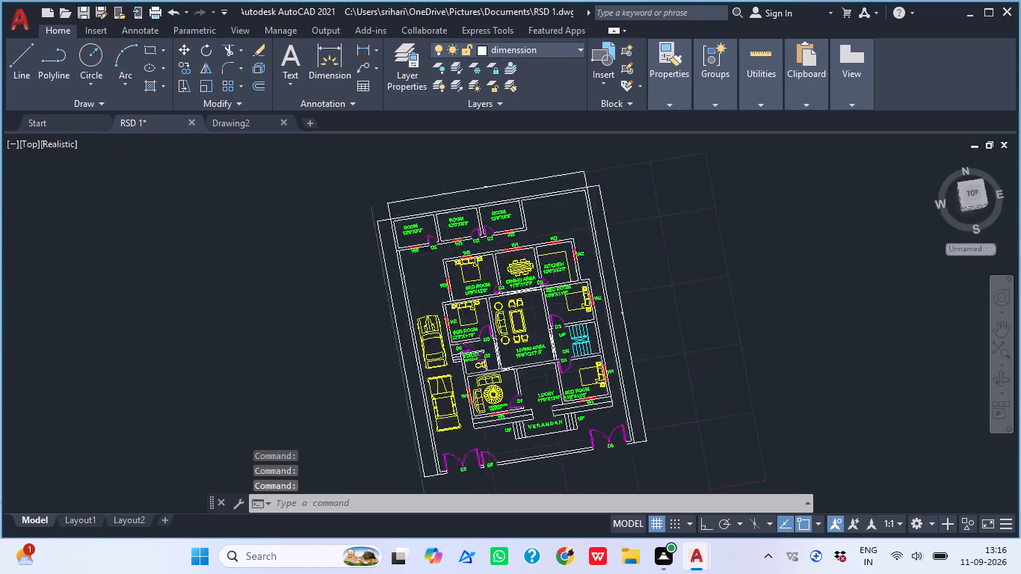
Examine the floor plan from above, checking the drawing room, lobby, toilet and the labels of the surrounding rooms.
scroll(282, 164, "down", 2)
middle_click_drag(344, 218, 340, 291)
scroll(364, 318, "up", 2)
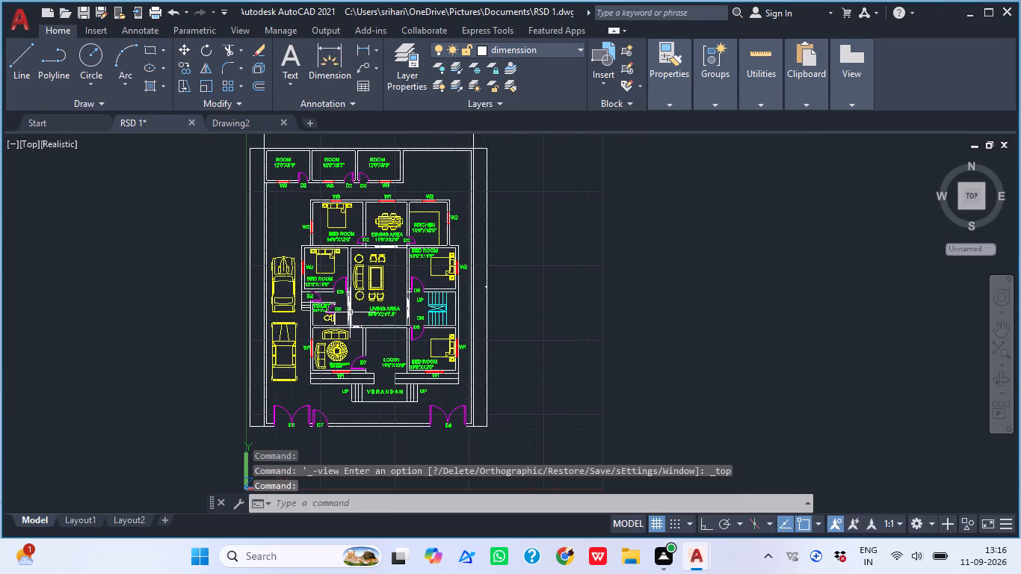
middle_click_drag(351, 313, 364, 311)
scroll(327, 294, "up", 2)
middle_click_drag(327, 294, 363, 219)
scroll(439, 345, "up", 1)
middle_click_drag(437, 345, 396, 296)
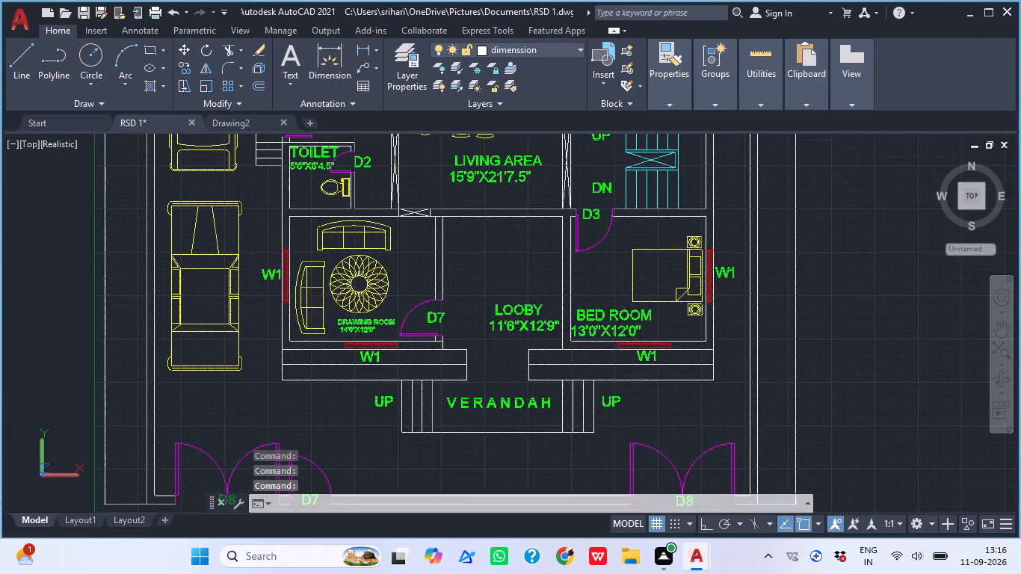
scroll(387, 290, "down", 1)
scroll(362, 284, "up", 4)
middle_click_drag(380, 277, 331, 335)
scroll(345, 318, "down", 1)
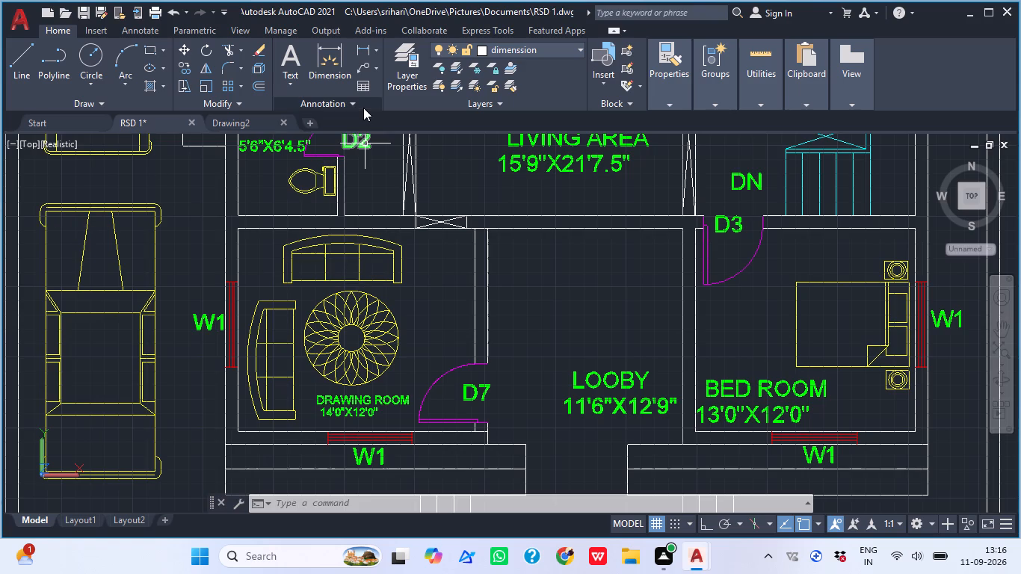
scroll(515, 224, "down", 1)
middle_click_drag(408, 209, 303, 287)
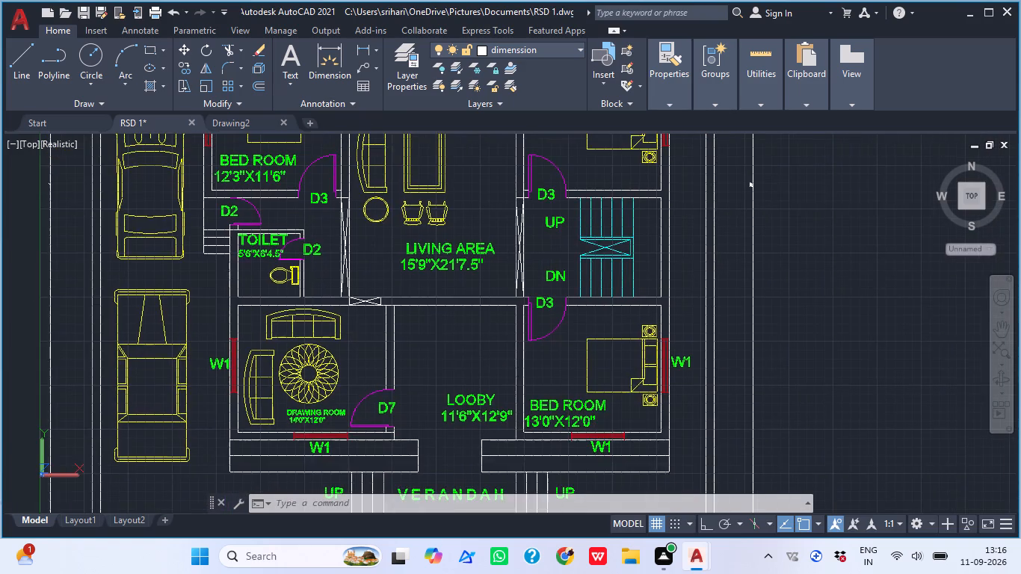
scroll(389, 225, "down", 1)
middle_click_drag(283, 274, 233, 330)
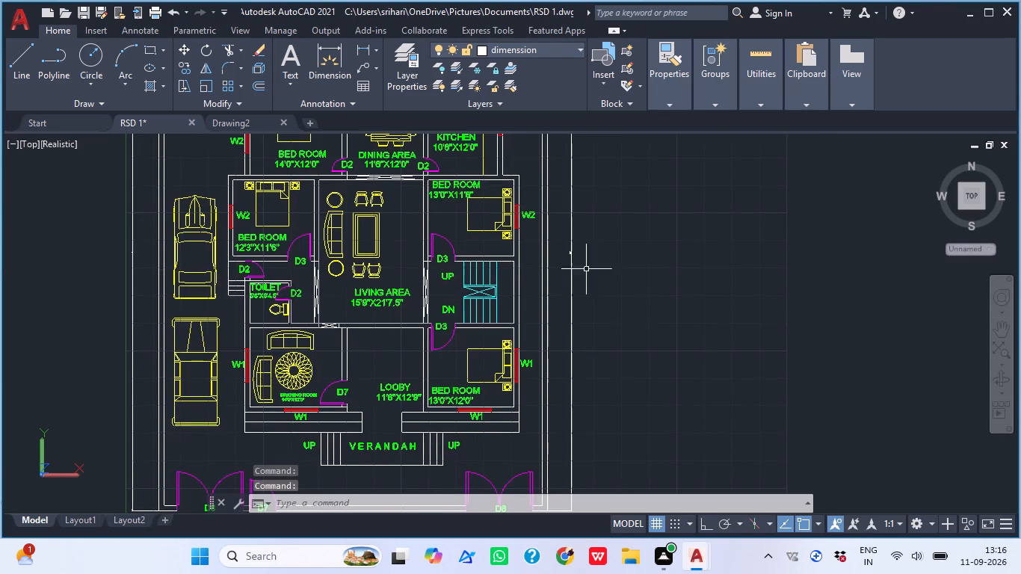
Inspect the staircase with its UP and DN labels and the steps on both sides of the verandah.
scroll(531, 274, "up", 3)
middle_click_drag(448, 289, 431, 342)
scroll(431, 342, "up", 2)
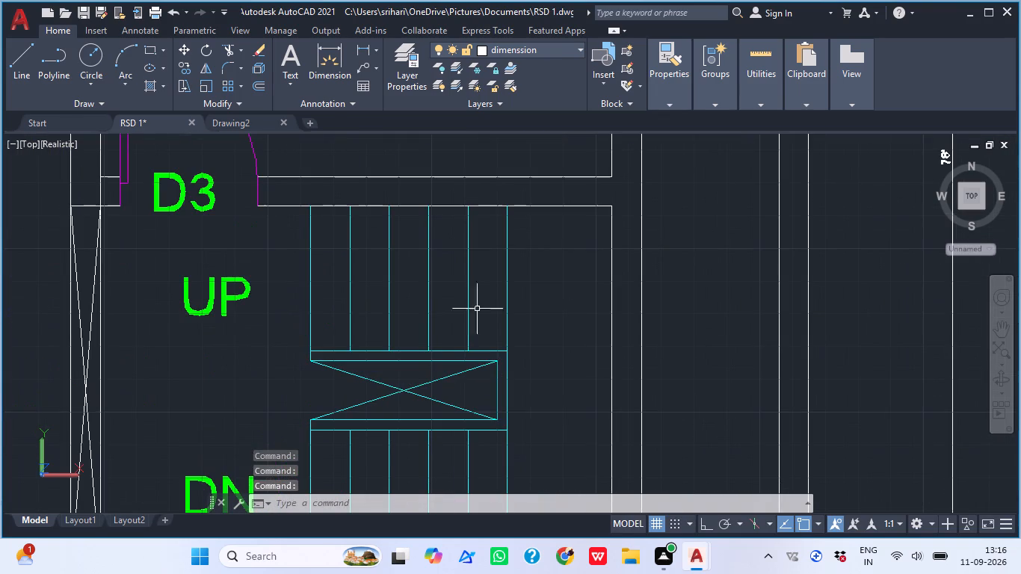
middle_click_drag(484, 391, 496, 397)
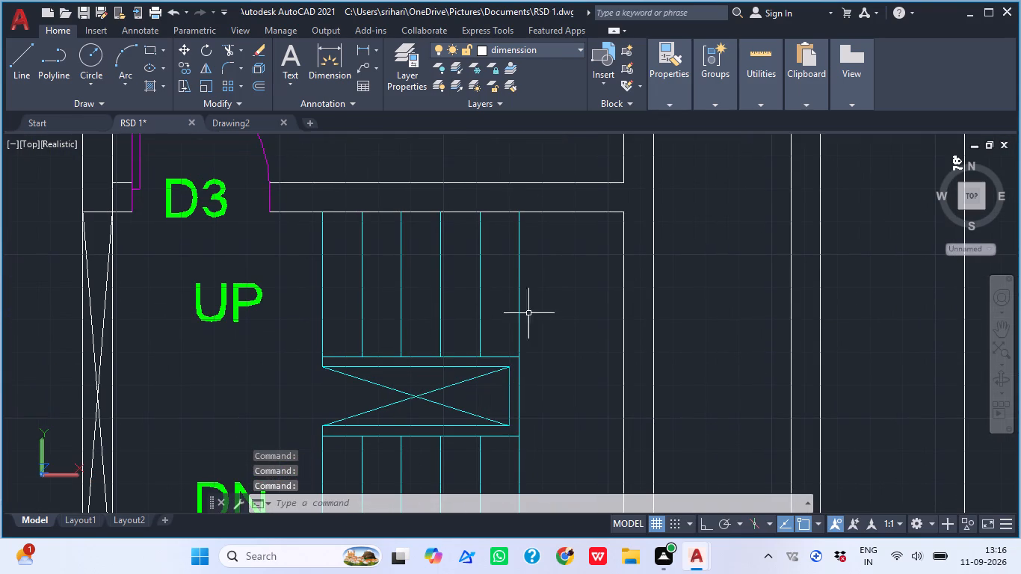
middle_click_drag(456, 344, 465, 247)
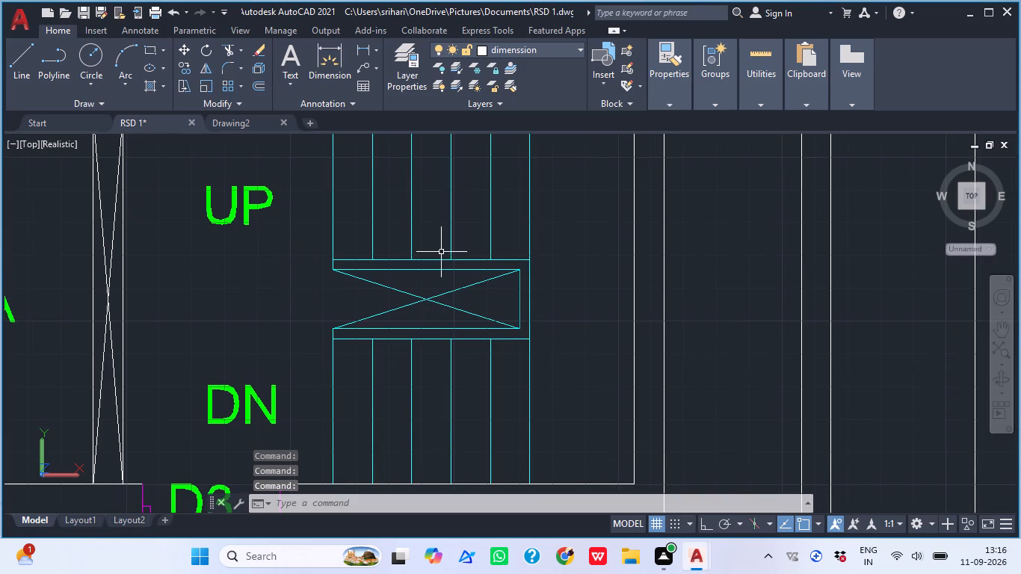
scroll(442, 264, "down", 5)
middle_click_drag(370, 323, 453, 210)
scroll(490, 285, "up", 1)
middle_click_drag(448, 198, 443, 241)
scroll(424, 278, "up", 3)
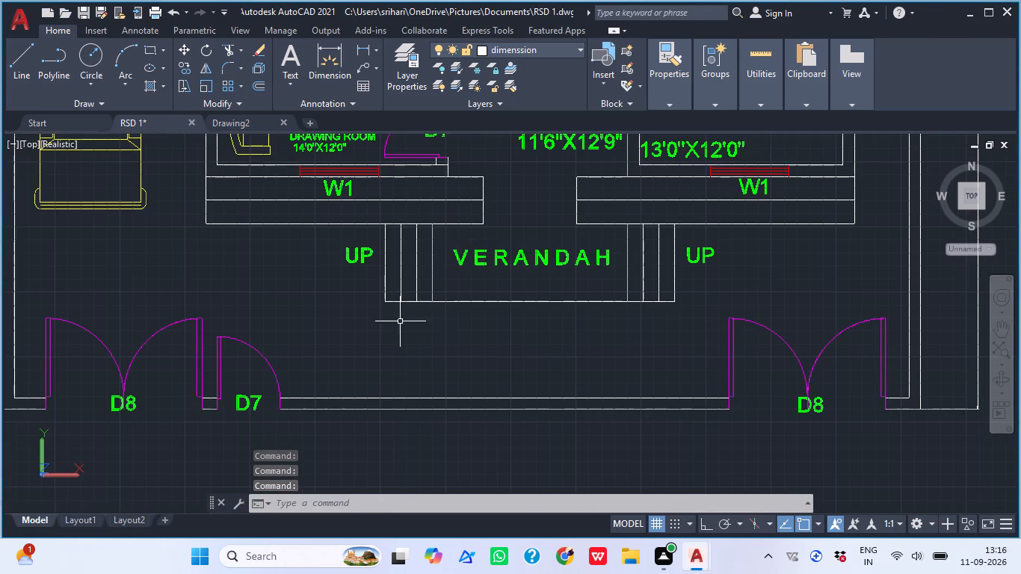
scroll(532, 228, "up", 2)
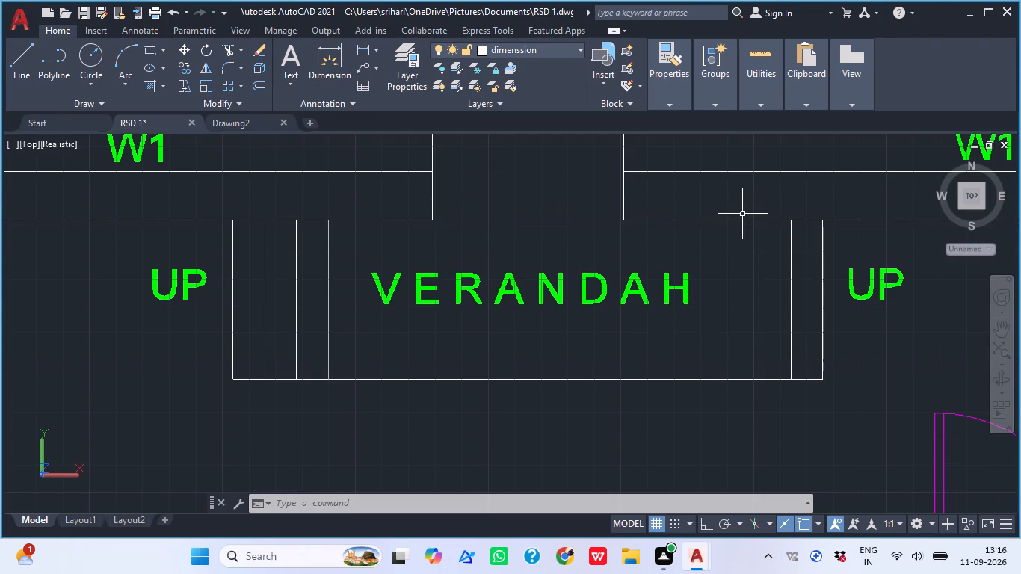
Examine the plan from the verandah through the living and dining areas to the three rooms and open space along the rear wall.
scroll(740, 215, "down", 1)
middle_click_drag(744, 228, 512, 476)
scroll(528, 428, "down", 2)
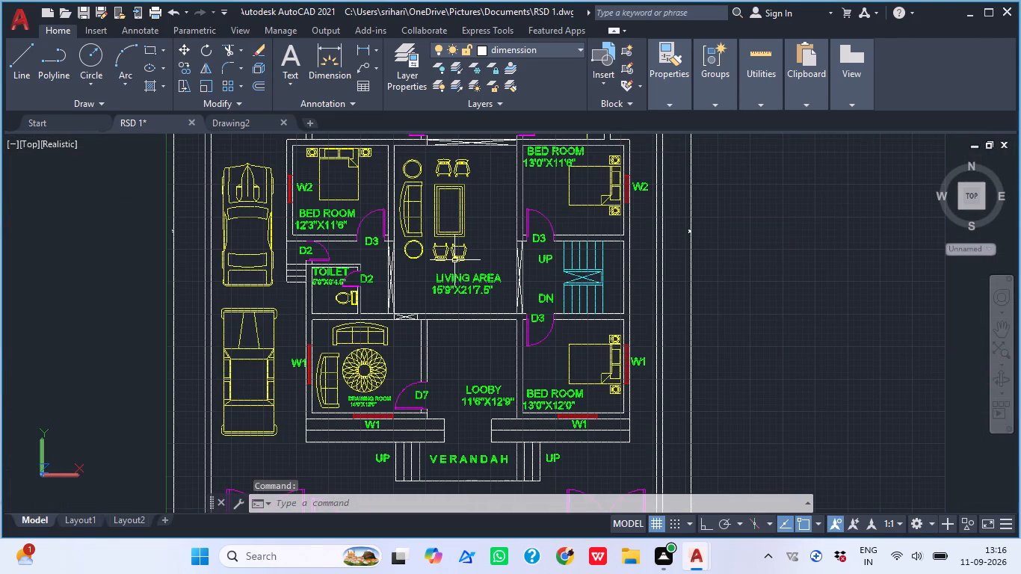
scroll(502, 182, "up", 1)
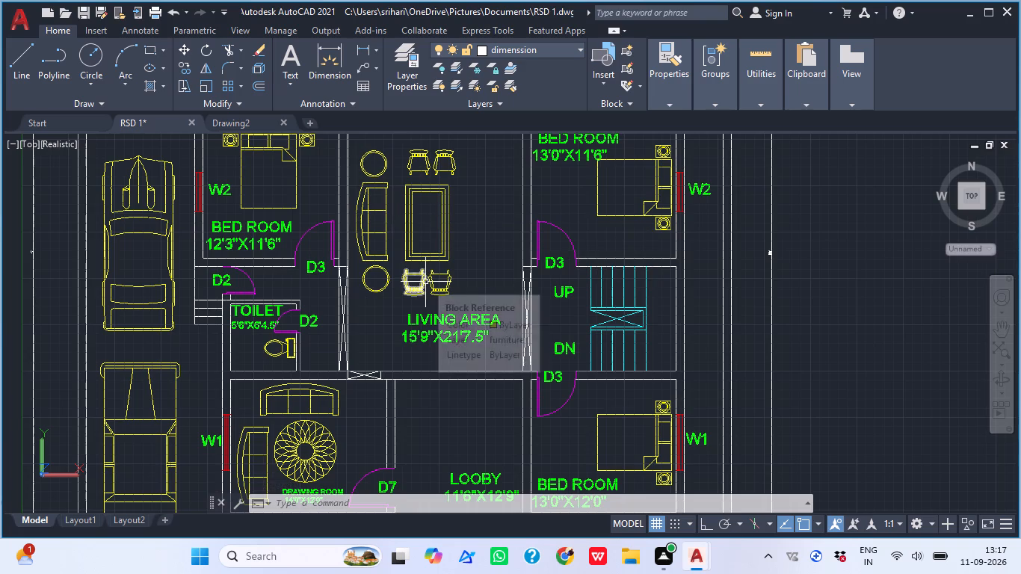
scroll(386, 203, "up", 2)
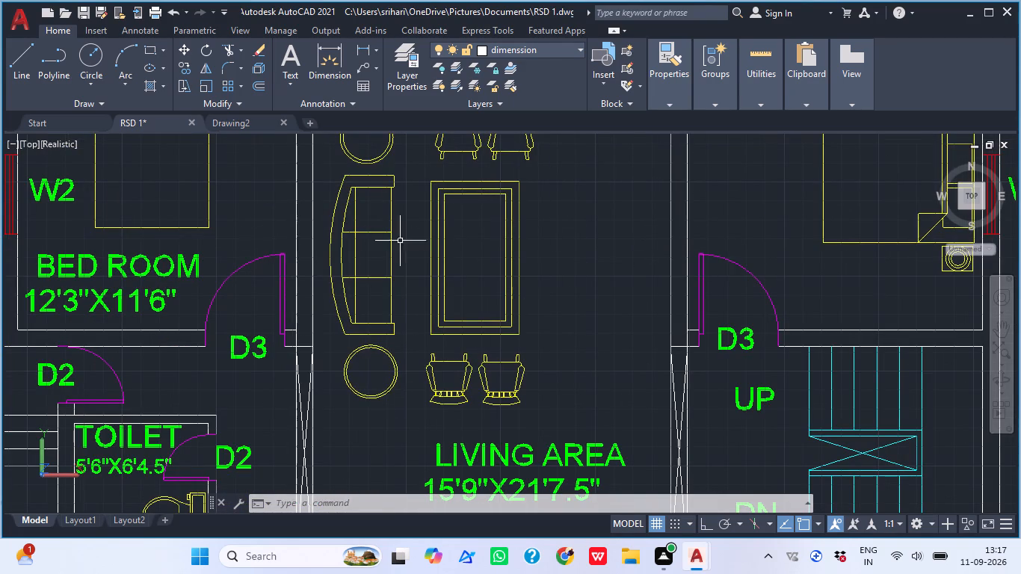
scroll(406, 250, "down", 1)
middle_click_drag(384, 286, 379, 302)
middle_click_drag(431, 239, 415, 315)
middle_click_drag(441, 281, 428, 356)
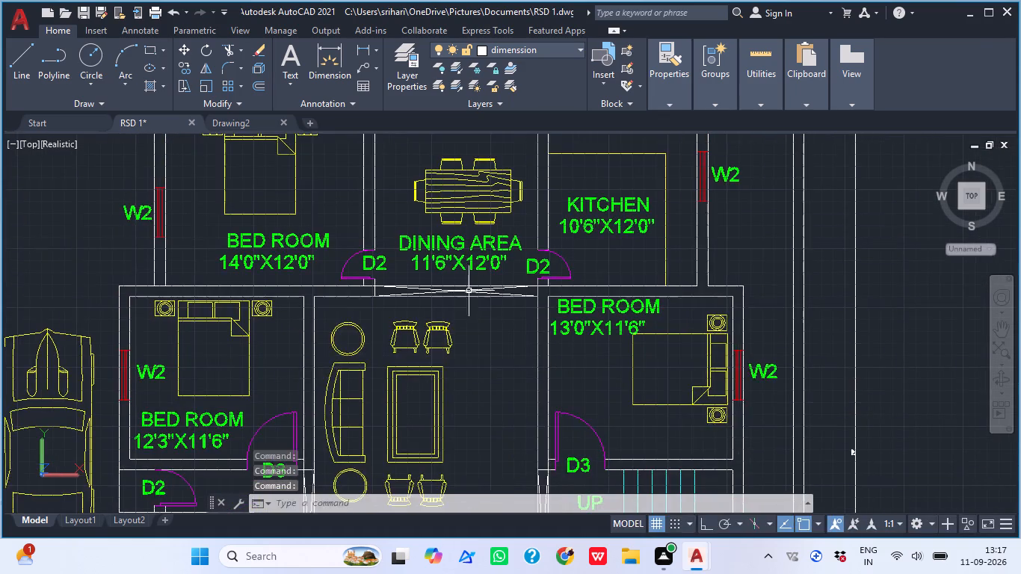
middle_click_drag(491, 336, 465, 402)
scroll(488, 300, "down", 1)
middle_click_drag(469, 279, 469, 341)
middle_click_drag(460, 268, 450, 336)
scroll(394, 232, "up", 1)
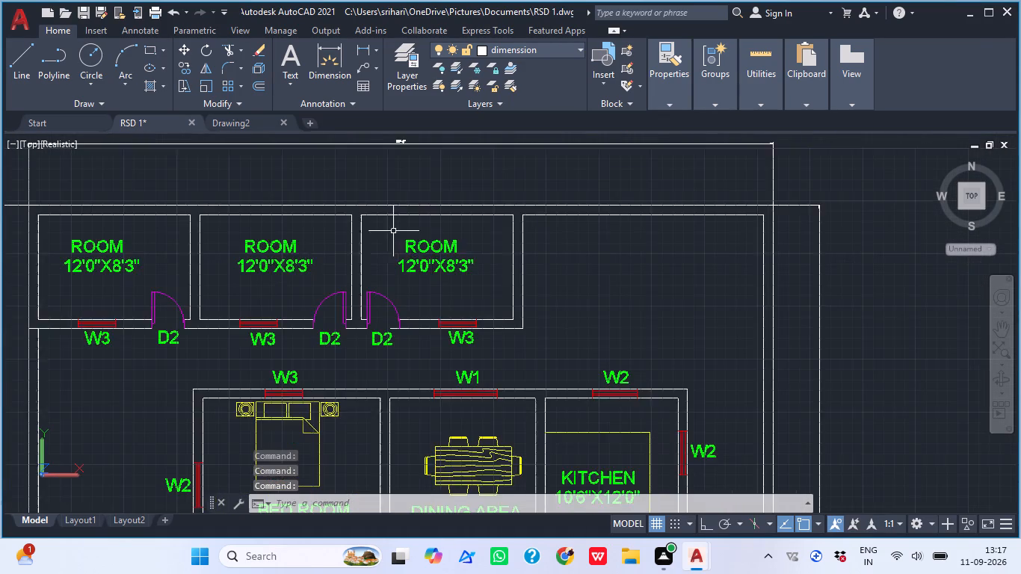
scroll(460, 242, "up", 2)
scroll(498, 288, "down", 1)
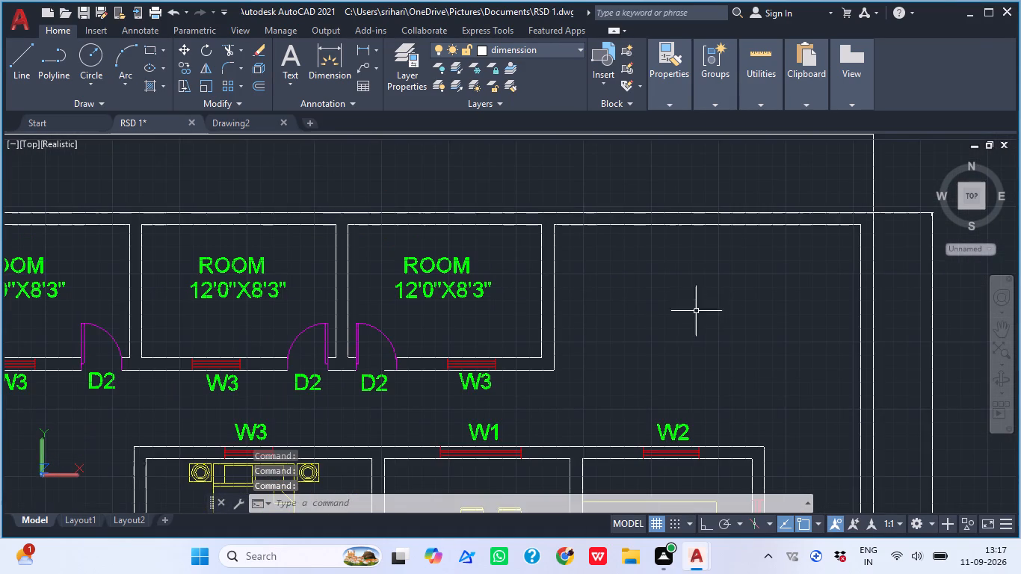
Add a horizontal linear dimension across the open rear space, from the third room's outer corner to the side boundary wall's inner face.
key("d")
key("l")
key("space")
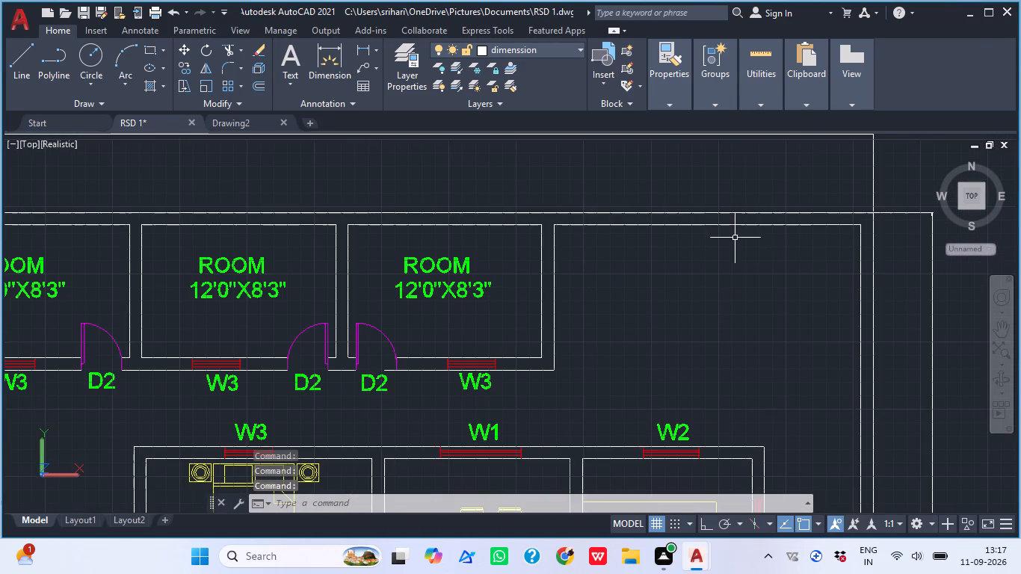
key("Escape")
key("Escape")
type("DLI")
key("space")
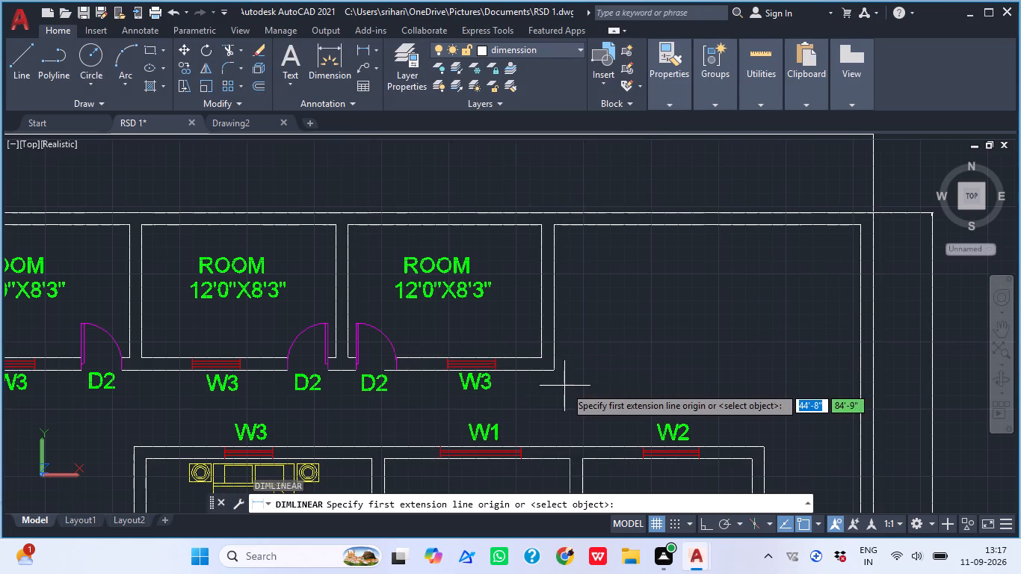
left_click(558, 368)
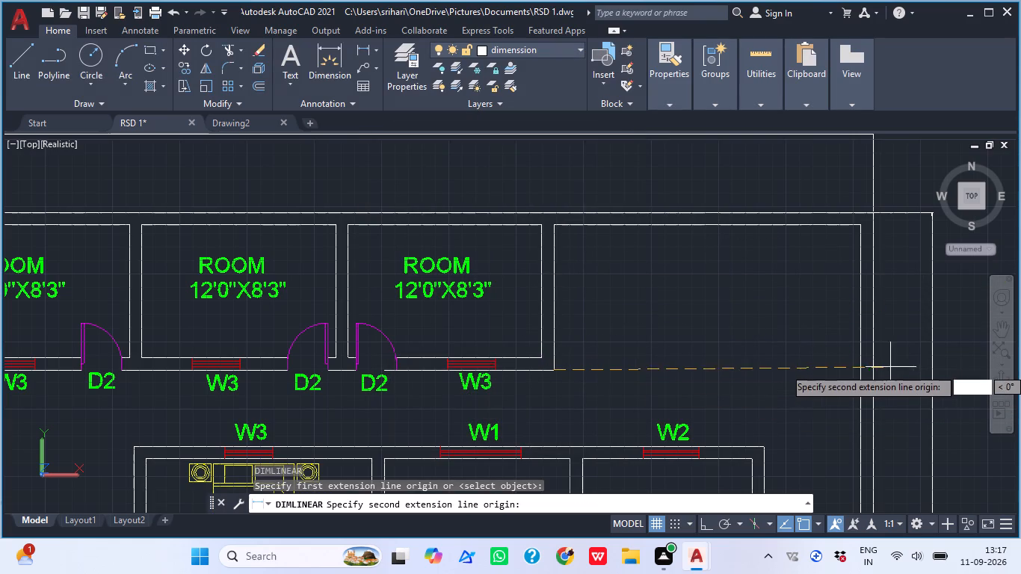
left_click(864, 369)
left_click(841, 324)
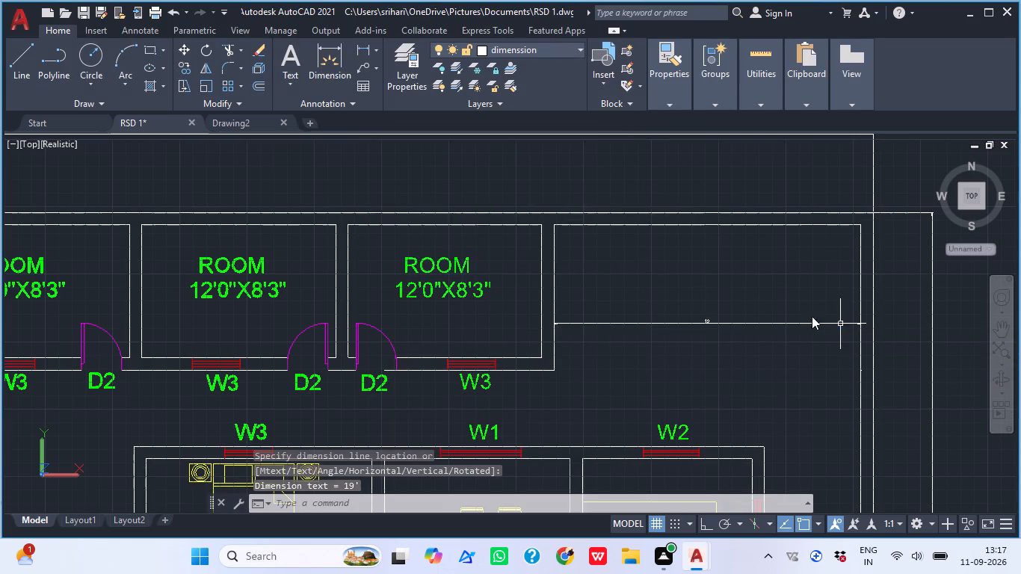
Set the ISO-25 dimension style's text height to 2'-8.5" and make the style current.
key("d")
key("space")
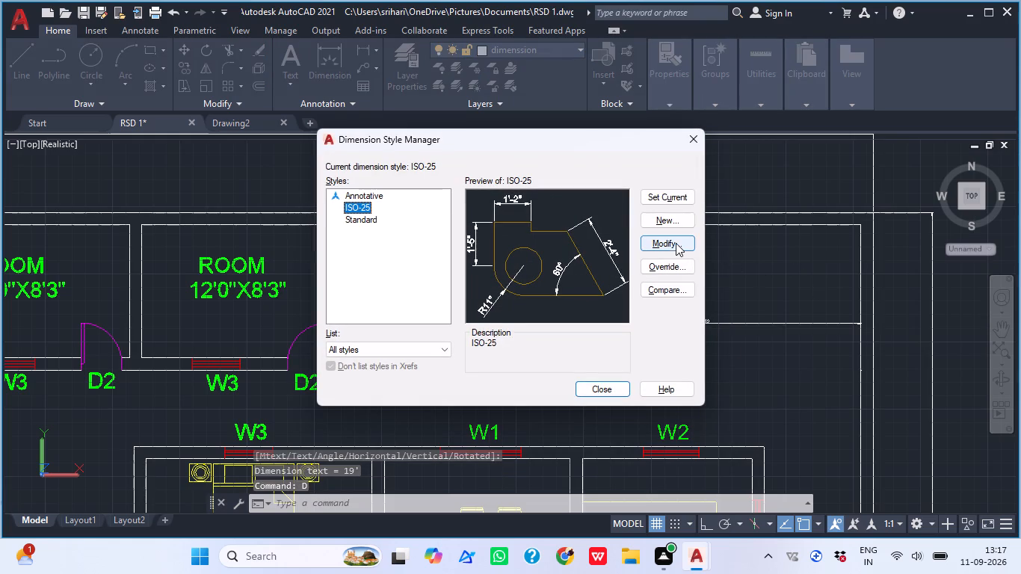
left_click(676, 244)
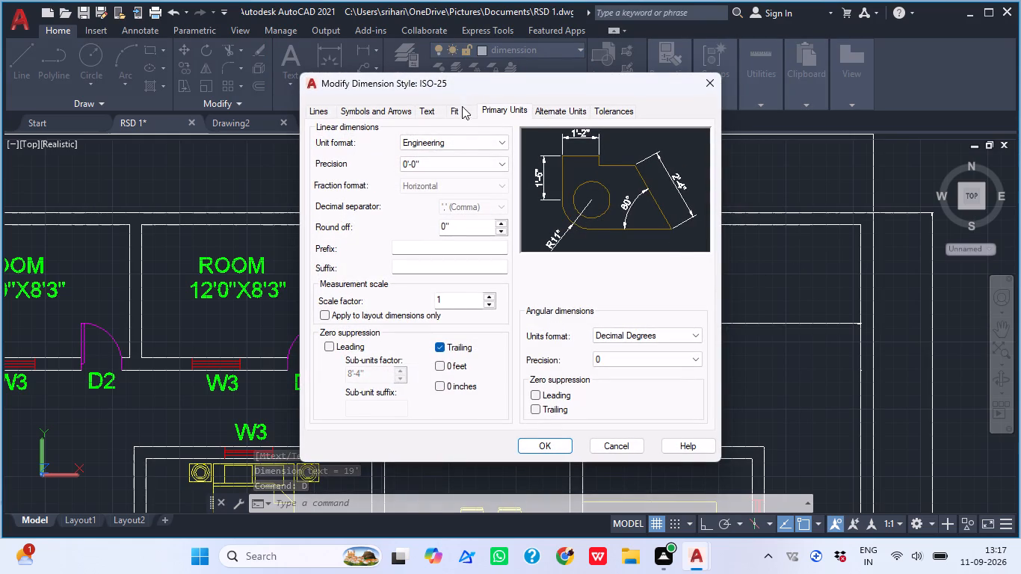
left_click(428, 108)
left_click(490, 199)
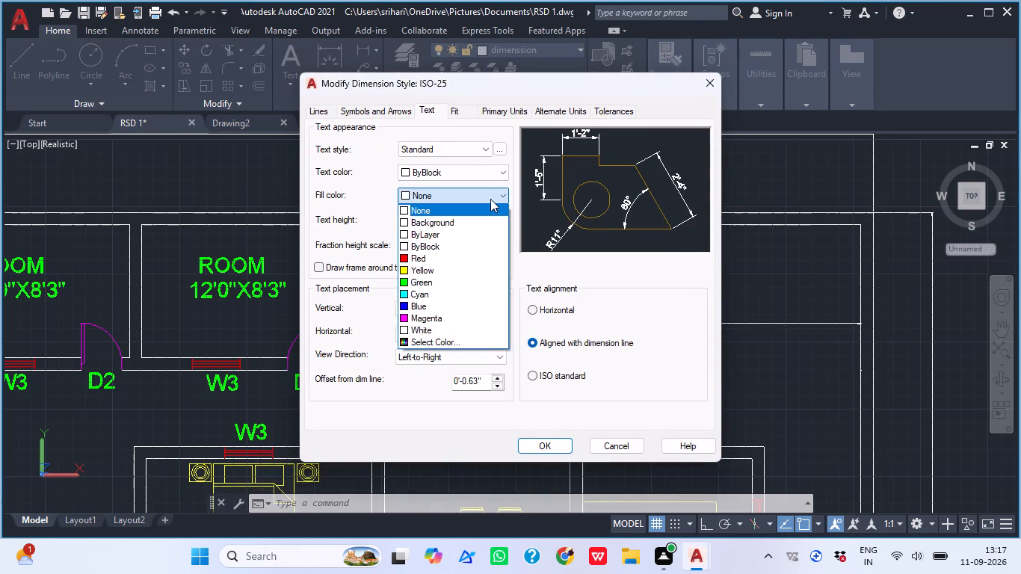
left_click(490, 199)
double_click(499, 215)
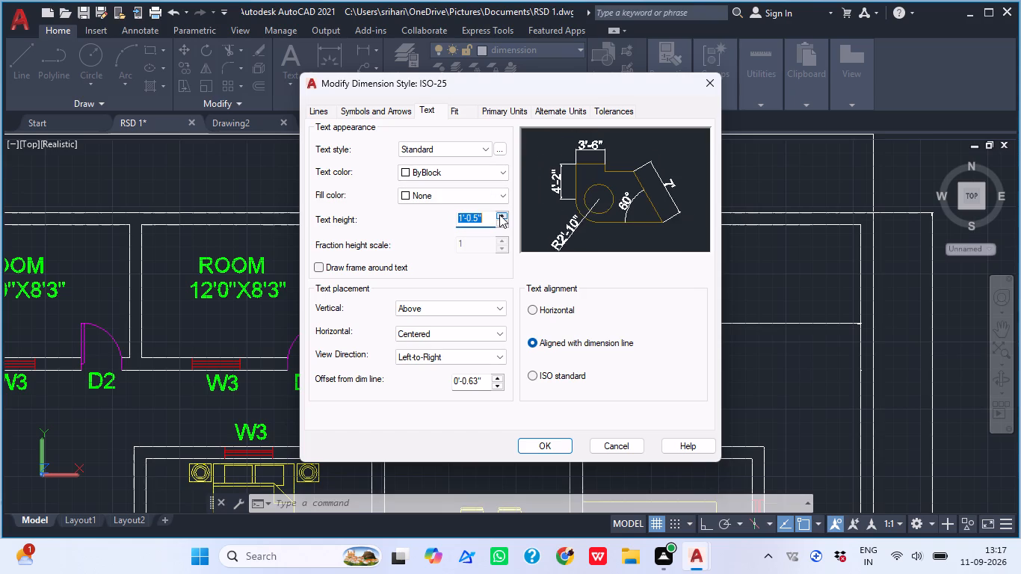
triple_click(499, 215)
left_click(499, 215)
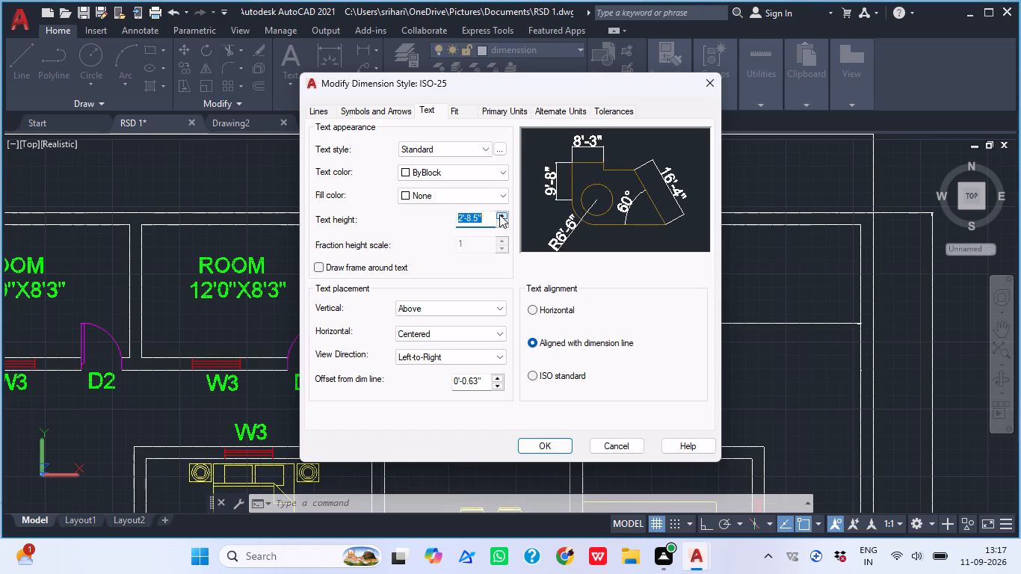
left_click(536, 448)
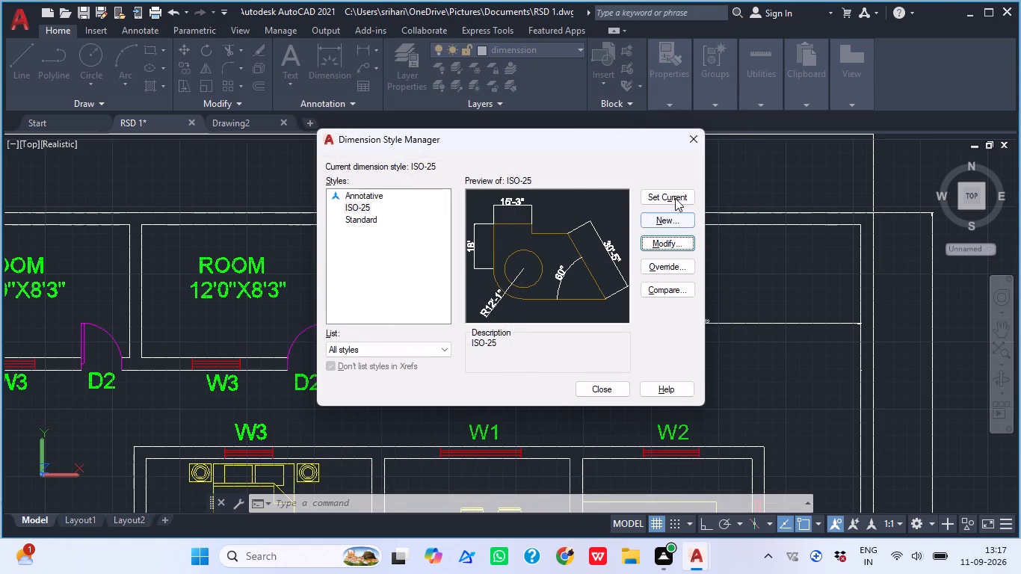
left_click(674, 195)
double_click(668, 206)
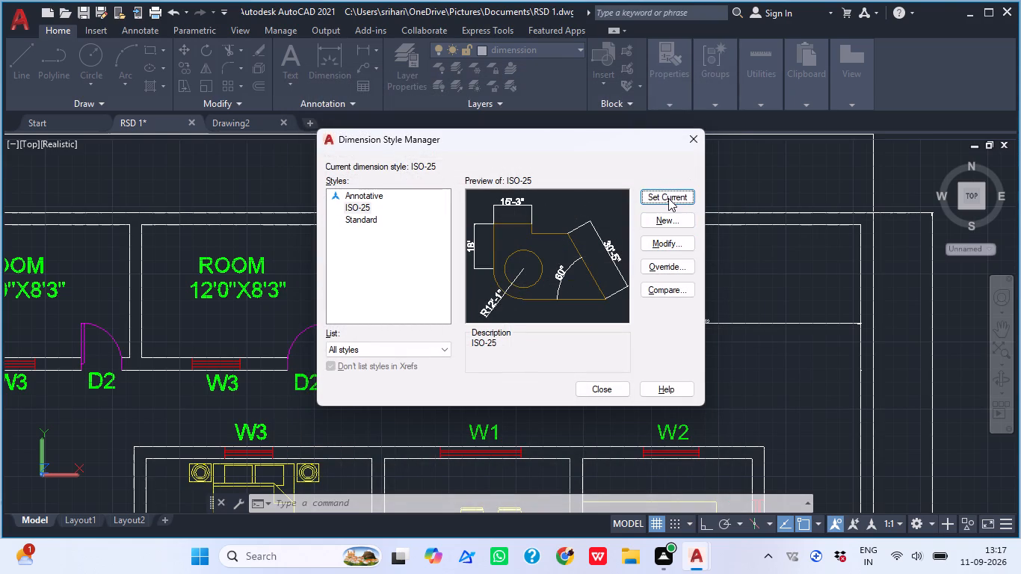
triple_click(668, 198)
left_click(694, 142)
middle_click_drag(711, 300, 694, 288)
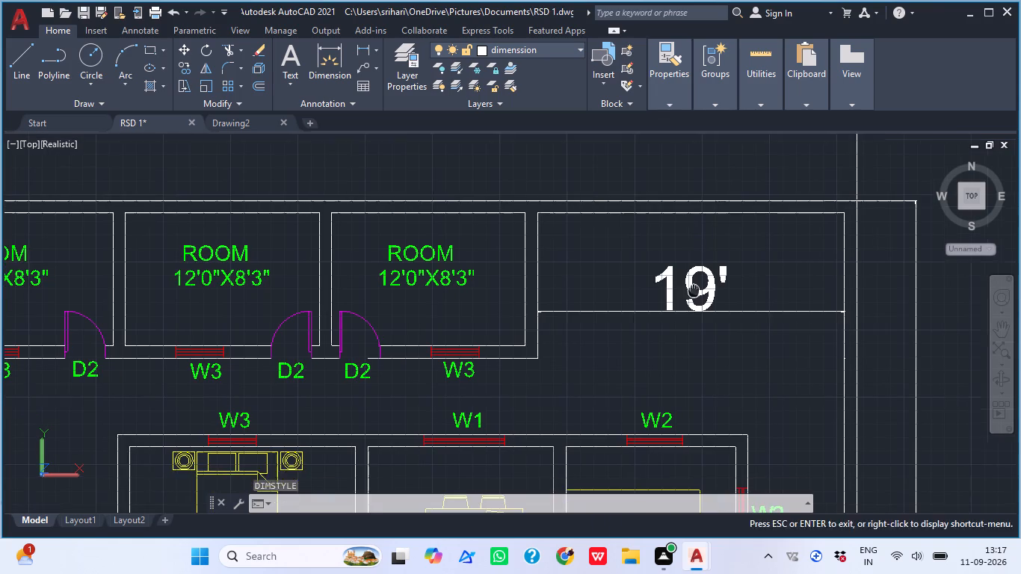
Set the ISO-25 dimension style's text height to 2'-3.5" and make the style current.
key("d")
key("space")
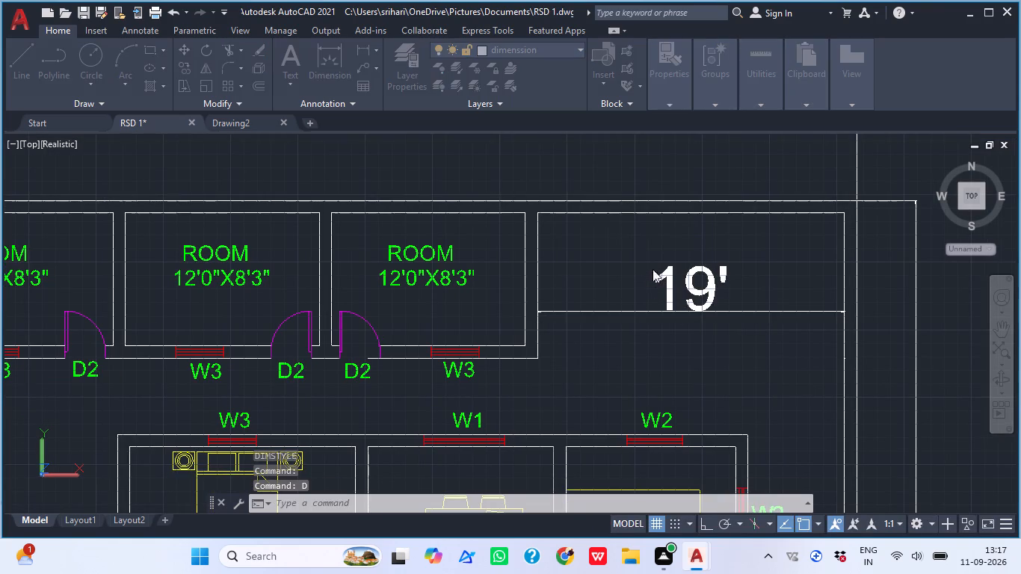
left_click(664, 242)
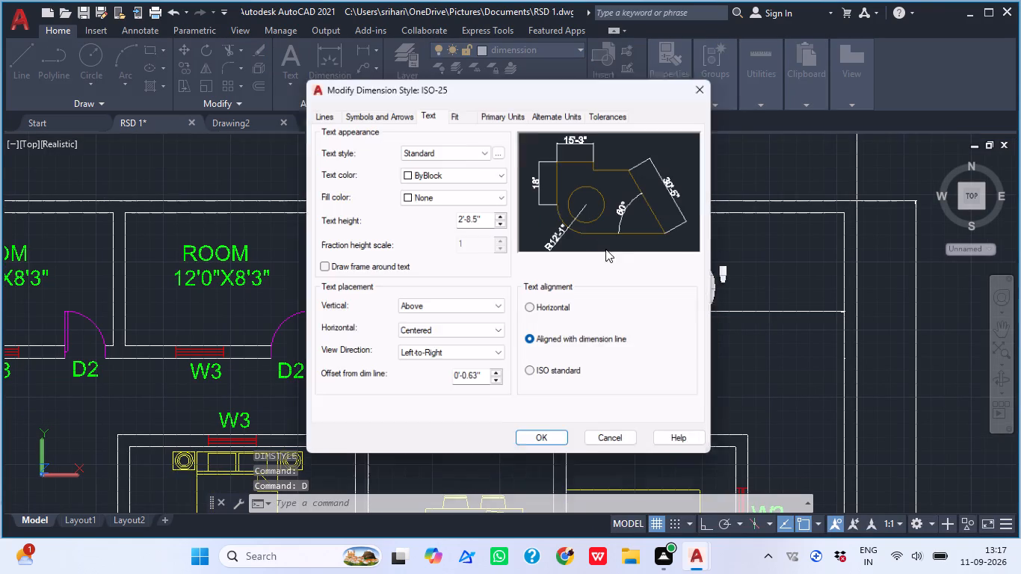
double_click(501, 225)
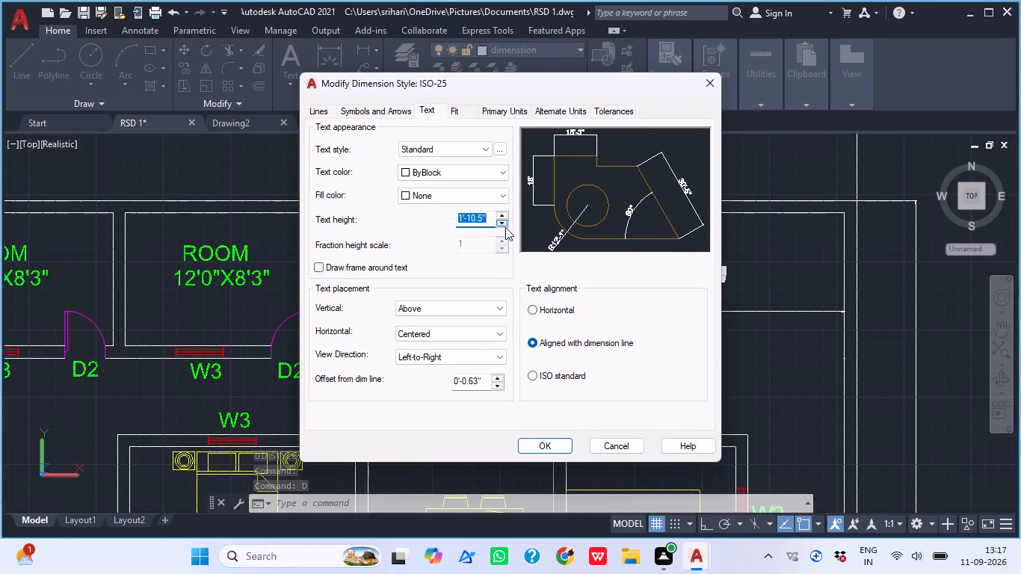
left_click(506, 229)
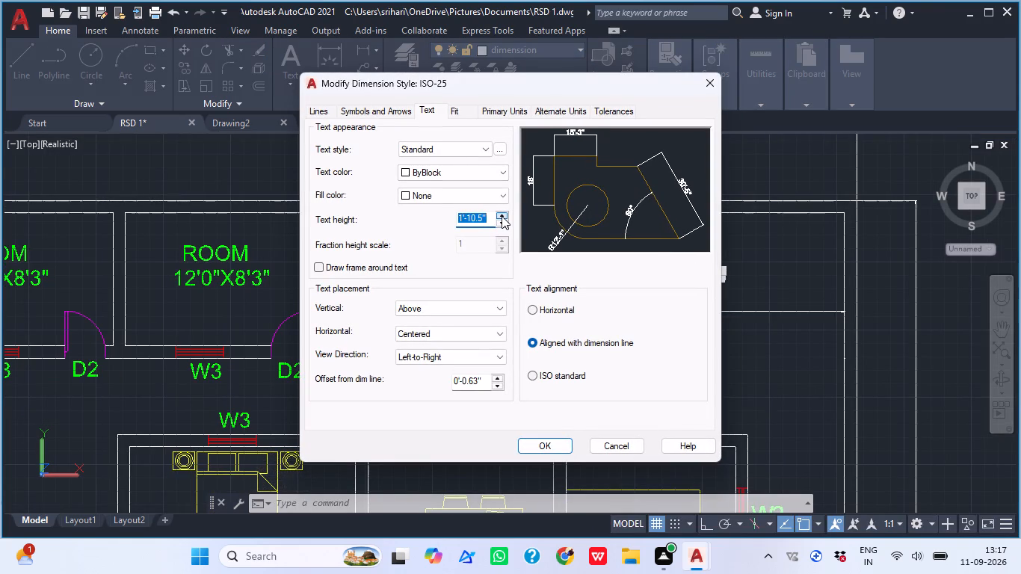
left_click(502, 216)
left_click(558, 438)
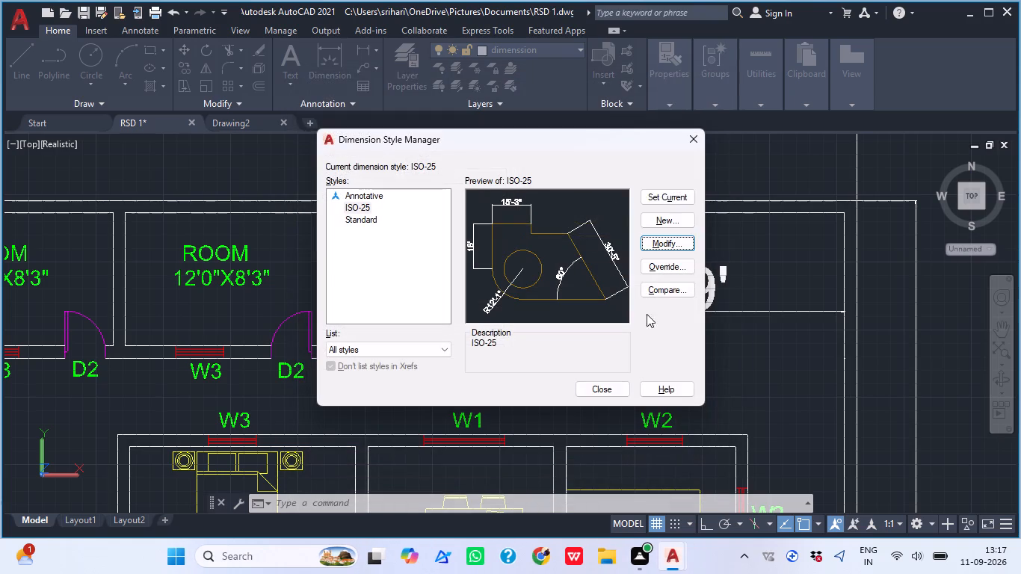
left_click(679, 198)
double_click(674, 193)
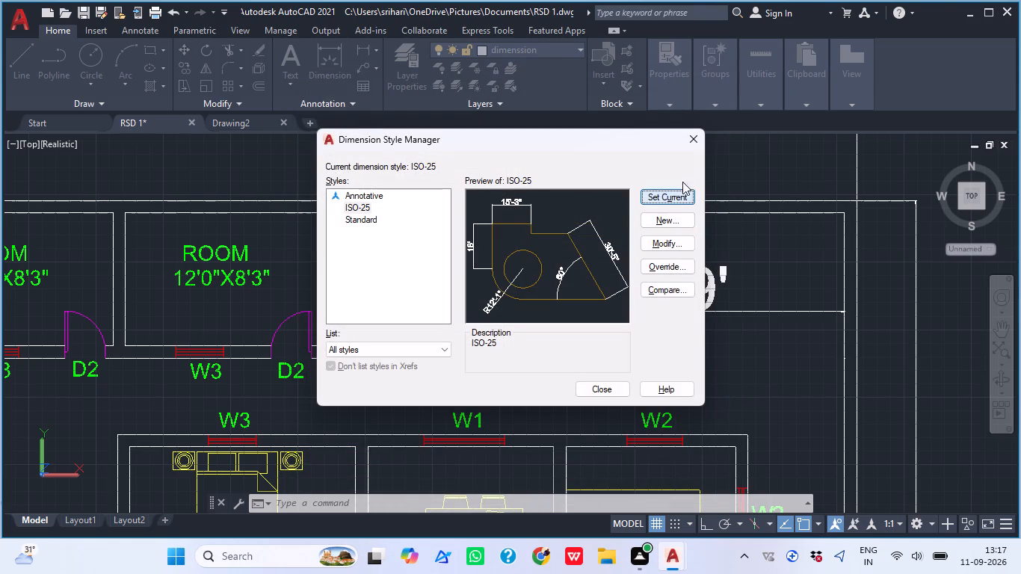
left_click(703, 141)
Add a vertical linear dimension from the rear boundary wall's inner face to the kitchen's outer wall at window W2.
scroll(700, 256, "down", 2)
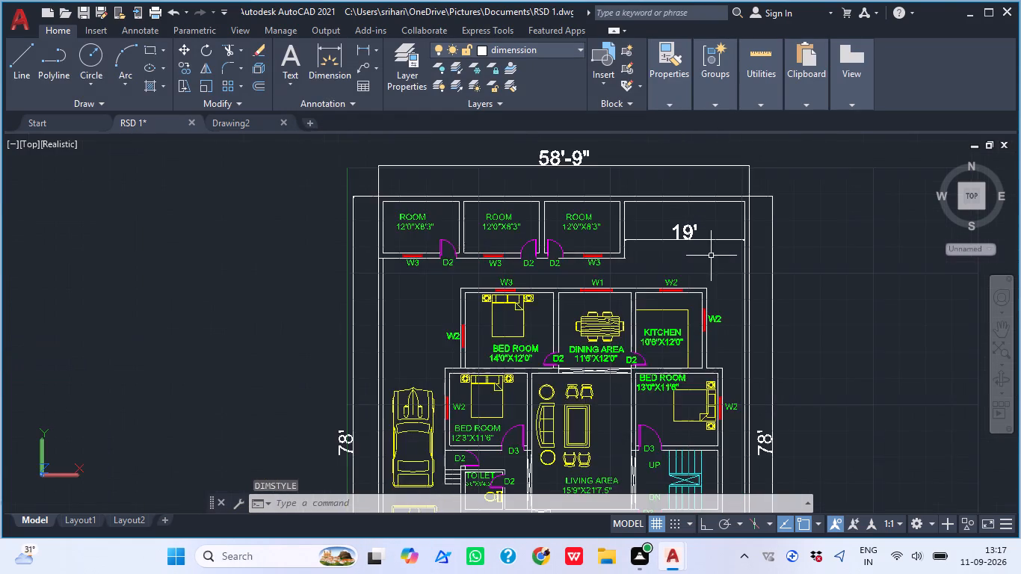
middle_click_drag(716, 256, 661, 343)
scroll(631, 280, "down", 2)
middle_click_drag(693, 278, 700, 194)
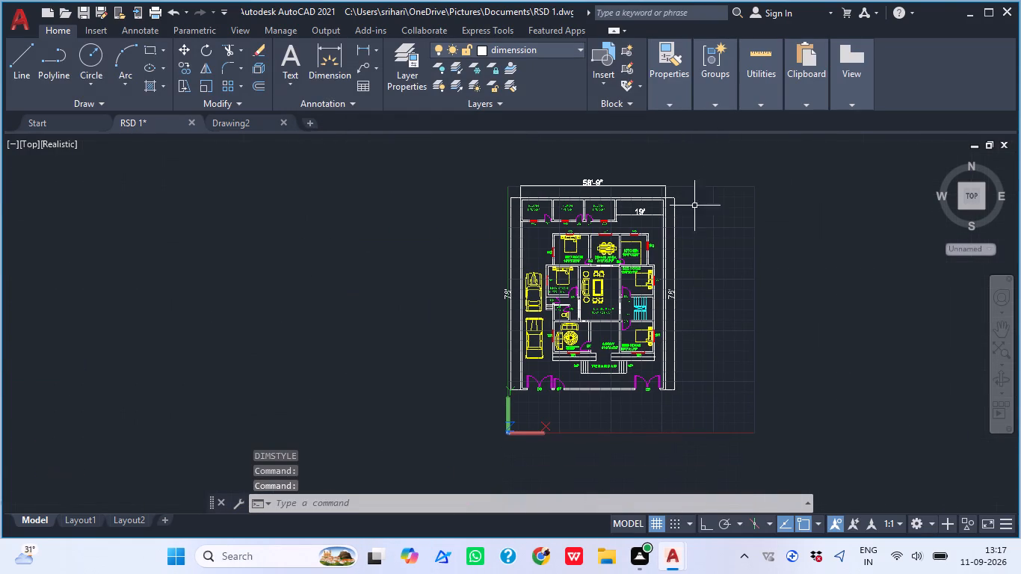
scroll(641, 237, "up", 1)
type("DLI")
key("space")
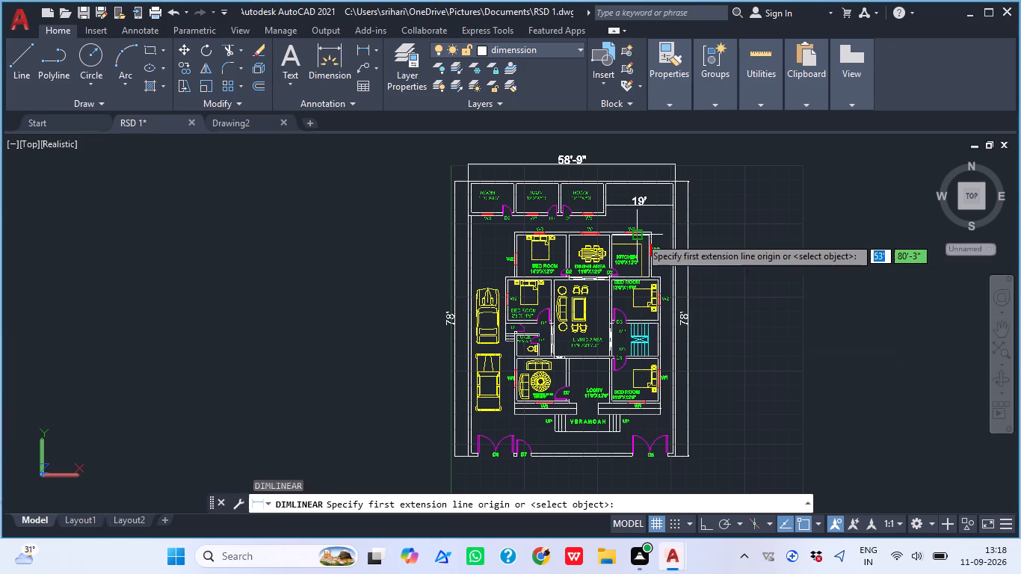
scroll(640, 237, "up", 2)
middle_click_drag(580, 197, 520, 333)
scroll(579, 206, "up", 1)
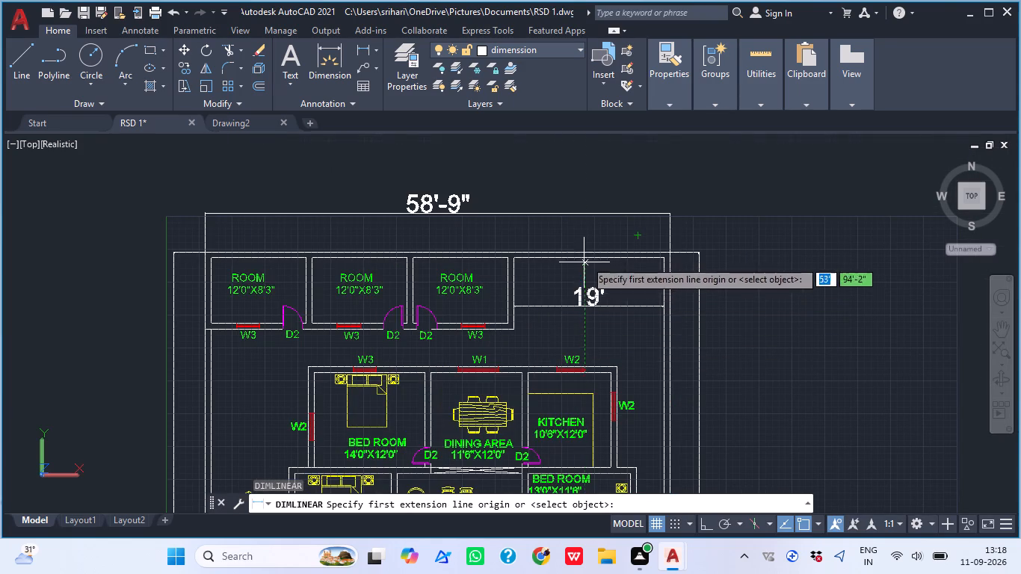
left_click(585, 260)
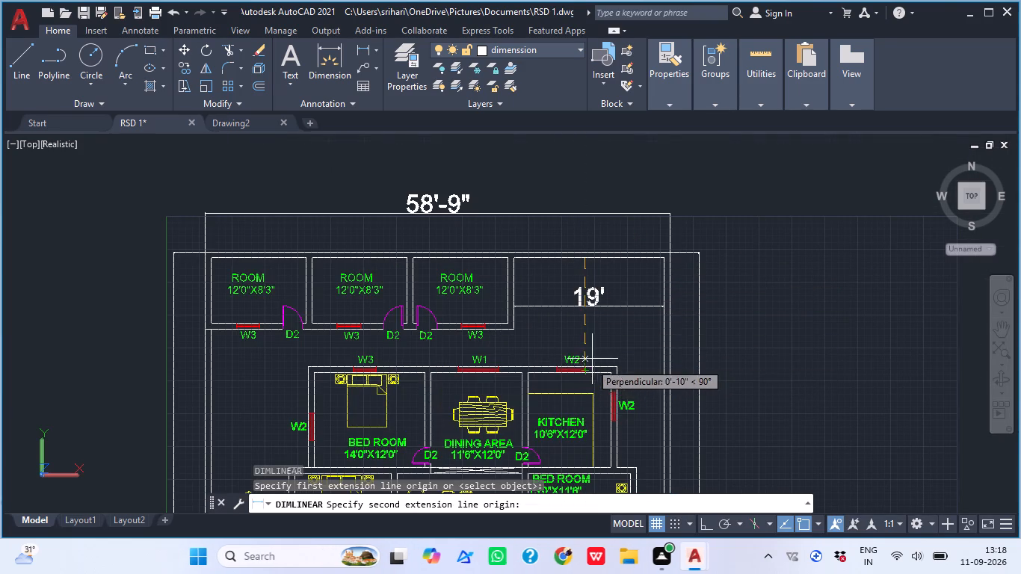
scroll(593, 359, "up", 8)
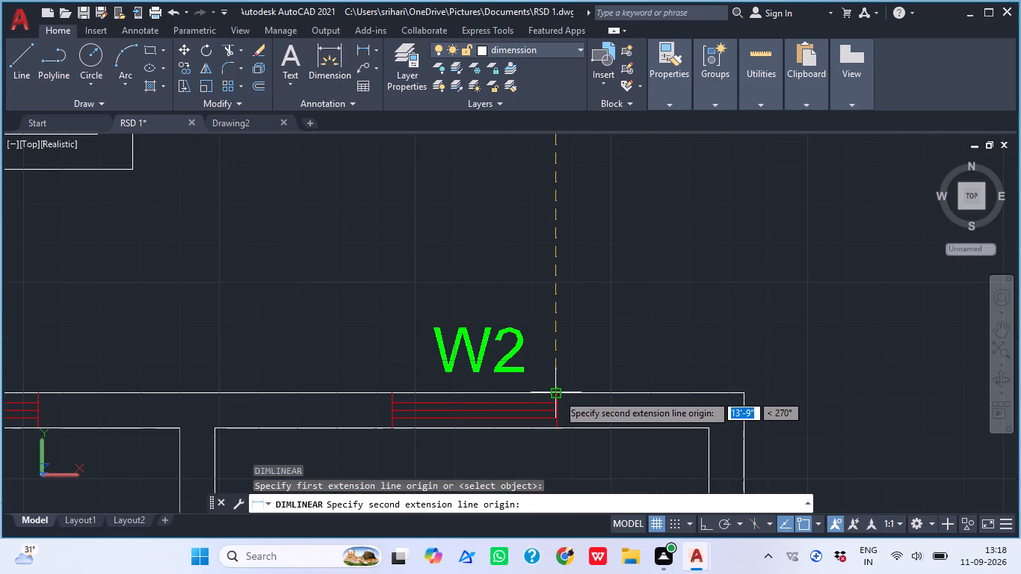
left_click(558, 394)
scroll(558, 394, "down", 3)
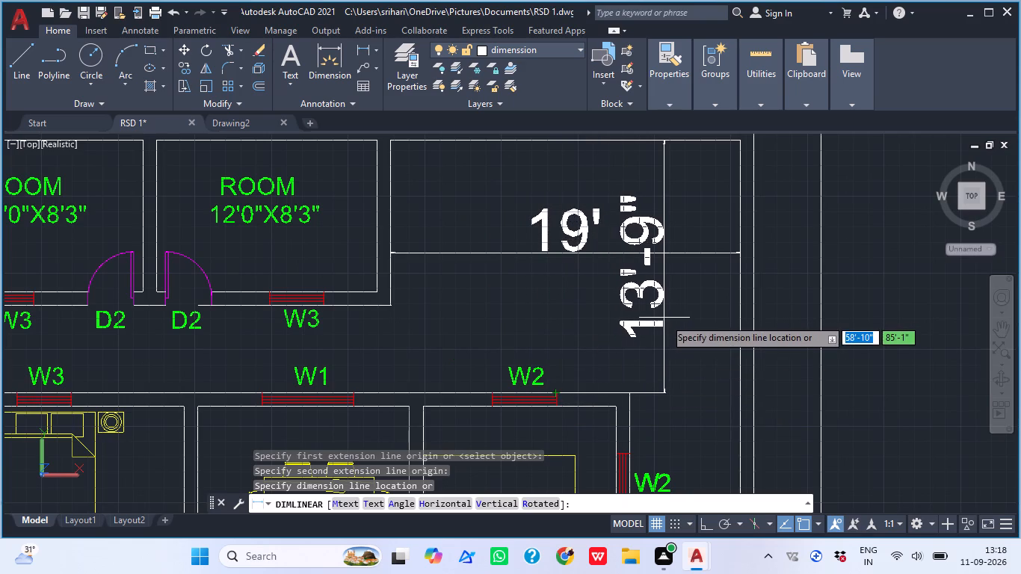
left_click(656, 318)
scroll(664, 321, "down", 3)
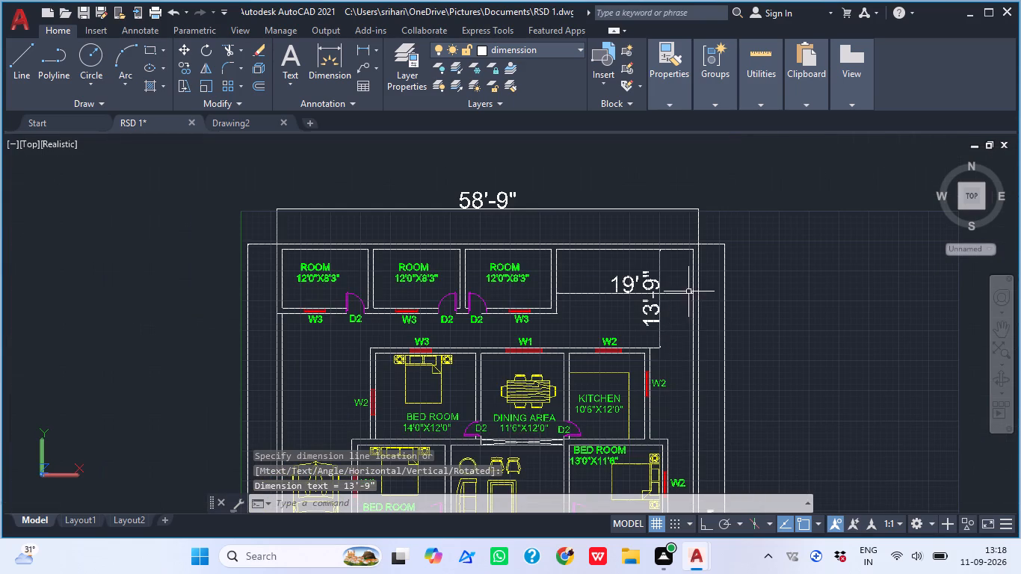
key("Escape")
Set the ISO-25 dimension style's text height to 1'-10.5" and make the style current.
type("DV")
key("BackSpace")
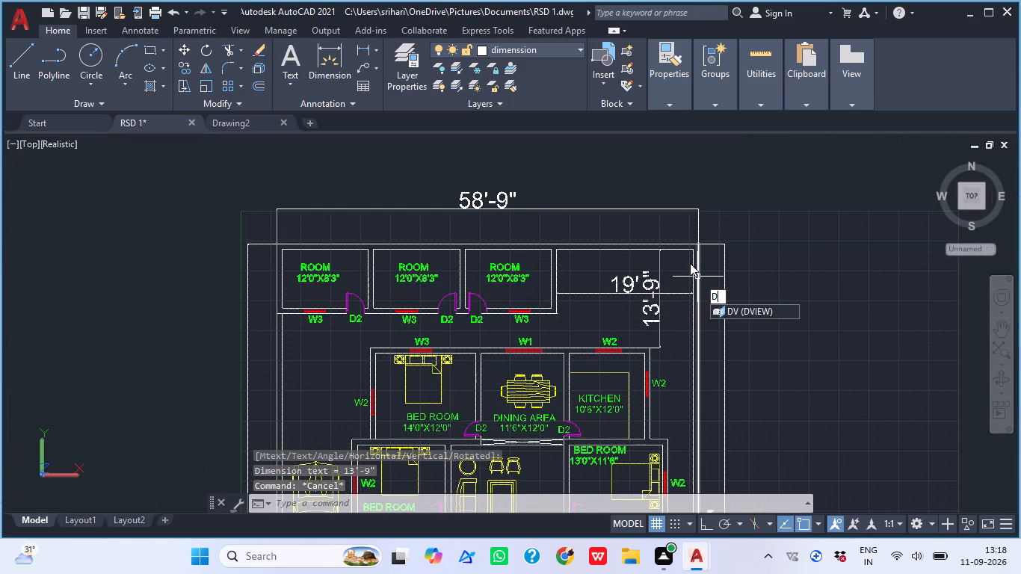
key("m")
key("BackSpace")
key("space")
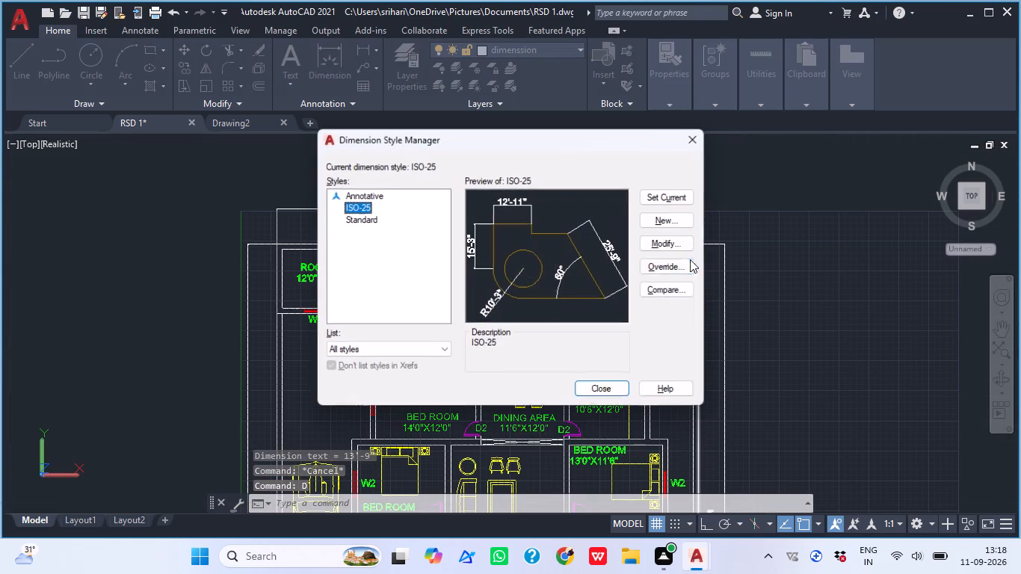
left_click(661, 244)
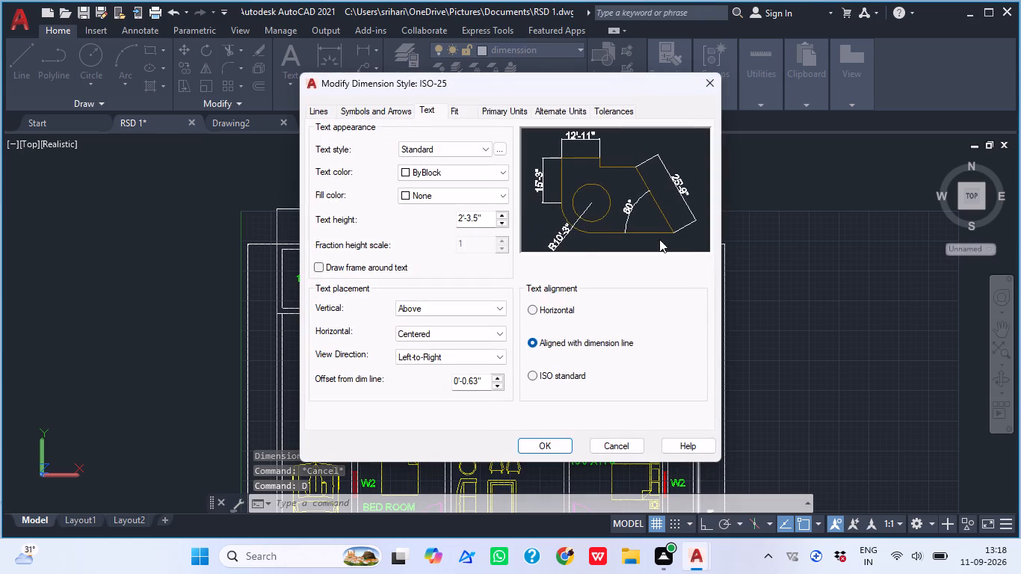
left_click(501, 226)
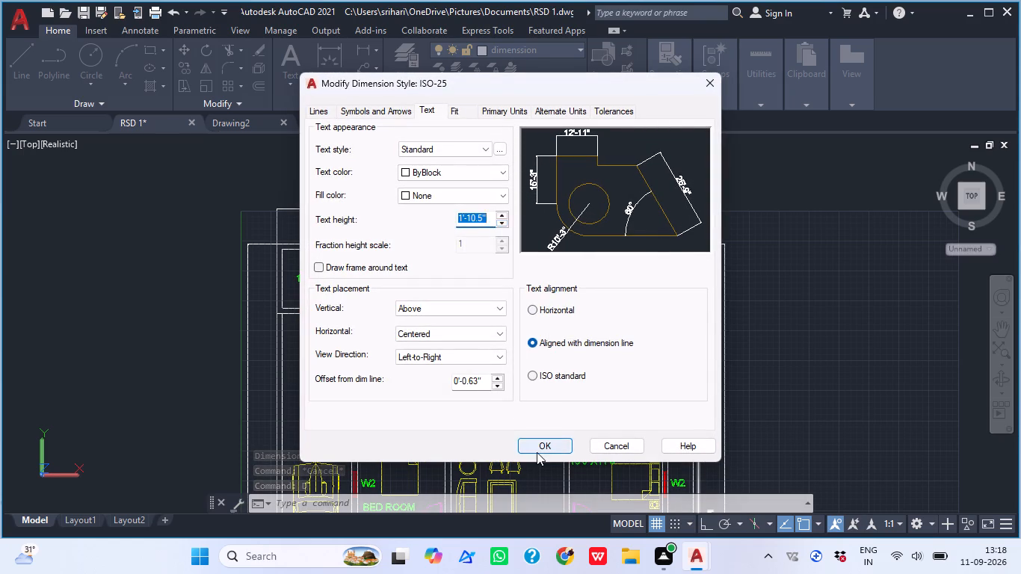
left_click(537, 452)
left_click(657, 206)
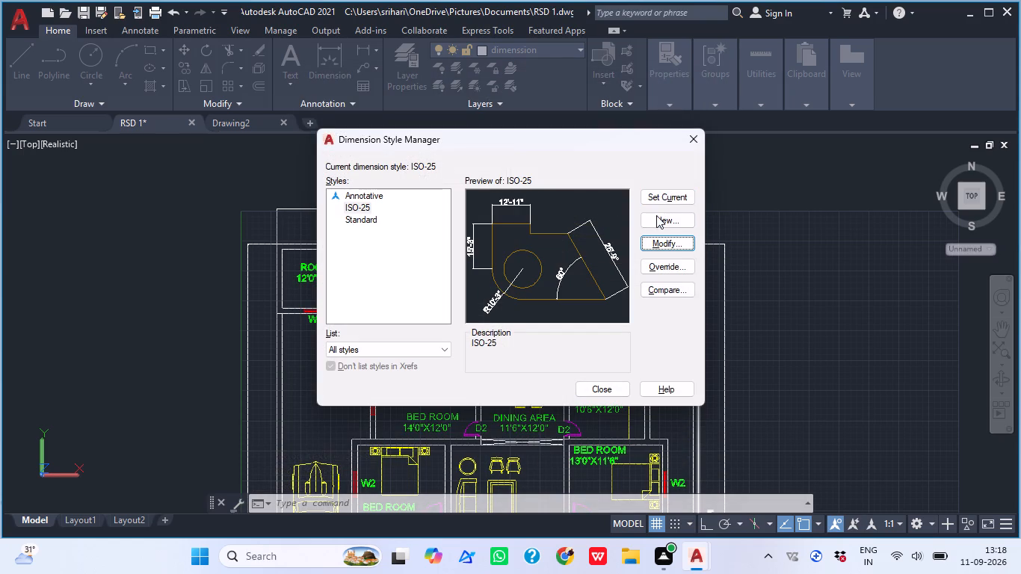
left_click(656, 200)
left_click(602, 393)
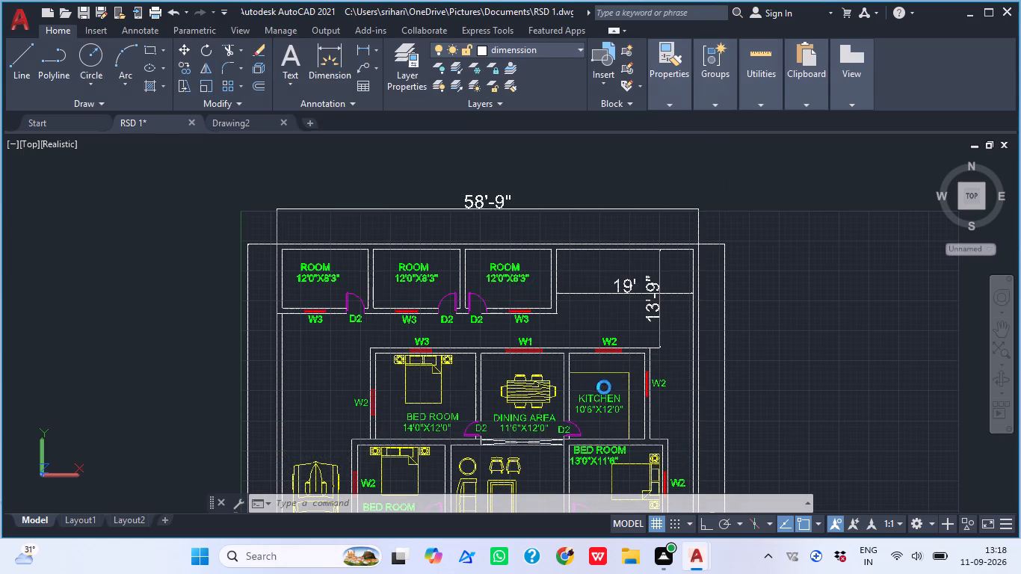
With Ortho on, add a horizontal linear dimension from the side boundary wall's inner face to the 14'0"X12'0" bedroom's outer wall, above window W2.
scroll(653, 329, "down", 1)
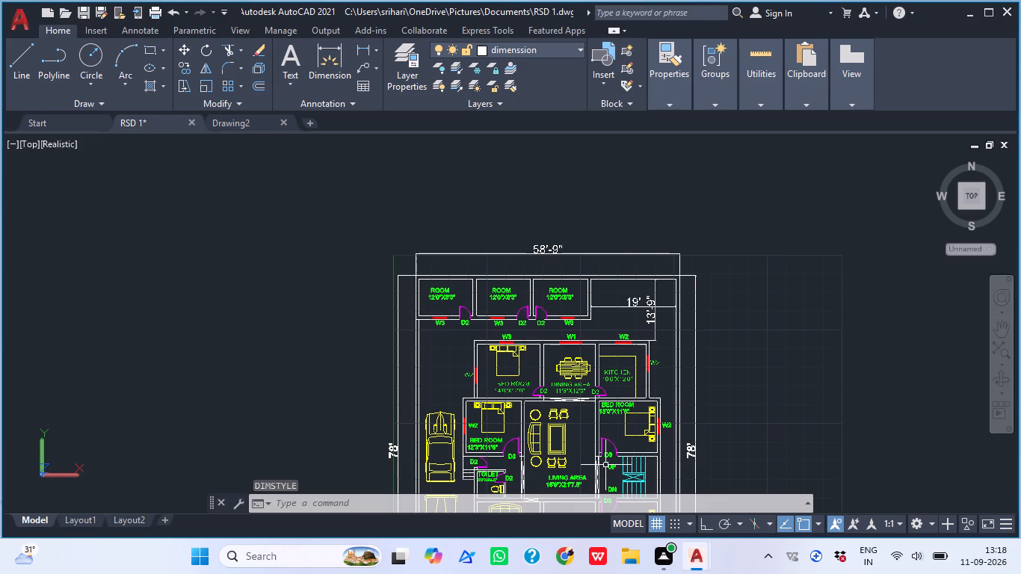
middle_click_drag(664, 422, 661, 351)
scroll(548, 309, "up", 1)
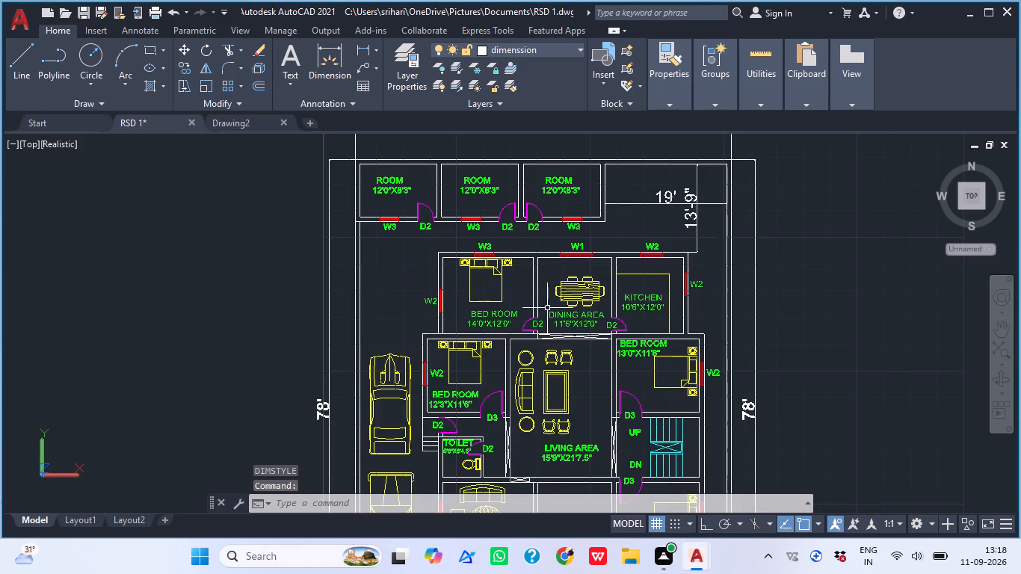
type("DL")
key("i")
key("space")
scroll(307, 277, "up", 1)
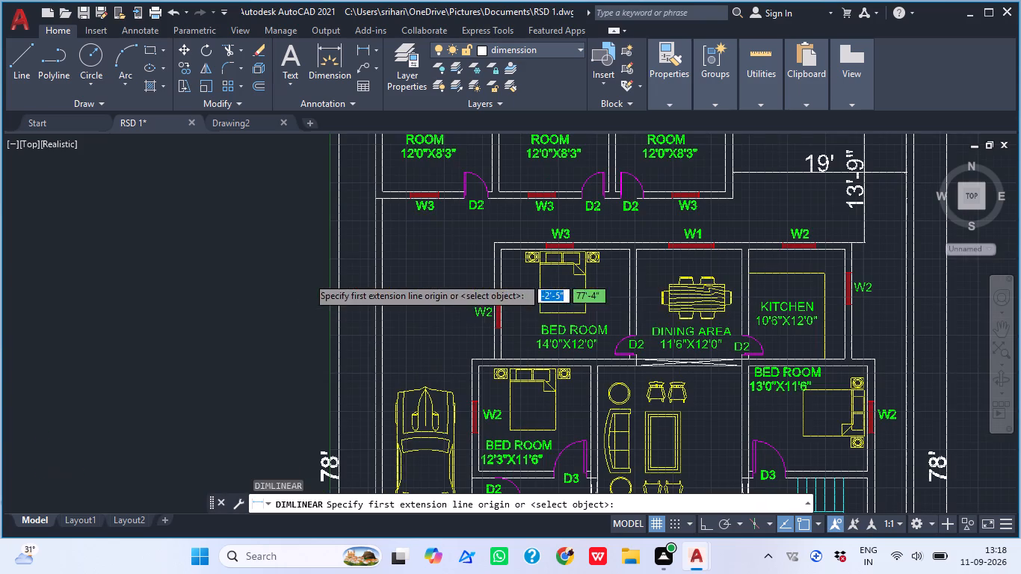
left_click(382, 291)
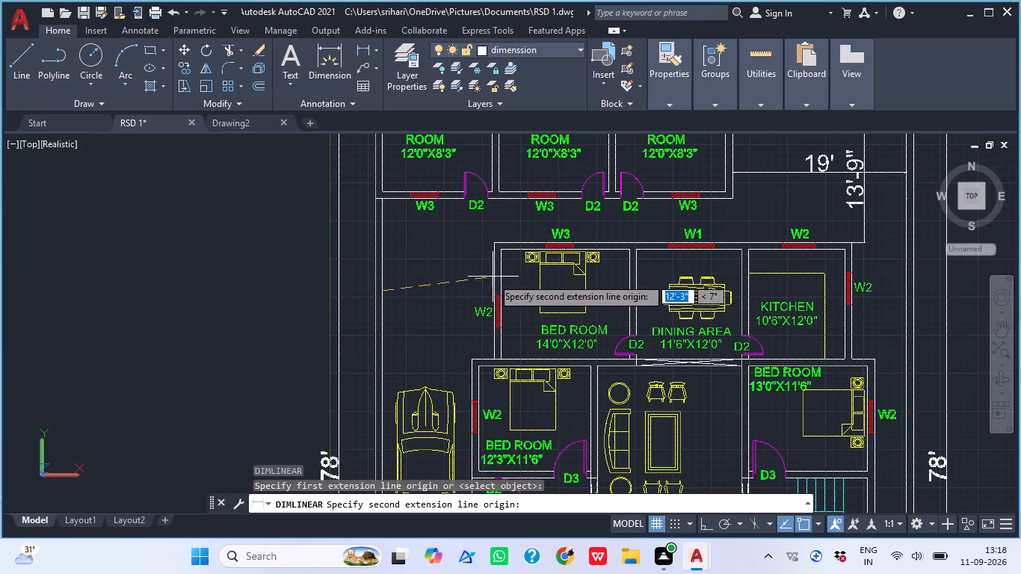
scroll(495, 288, "up", 3)
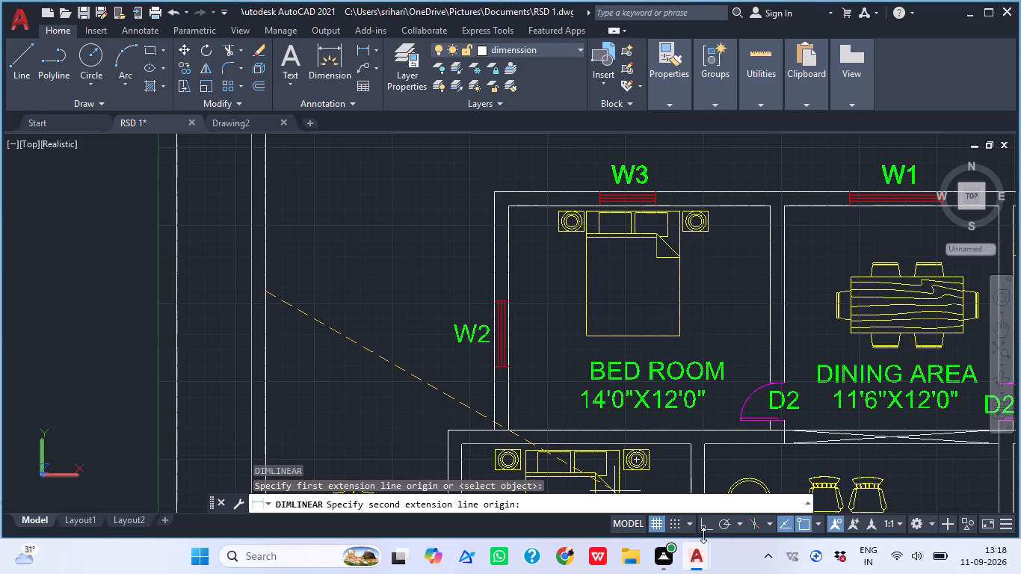
left_click(703, 532)
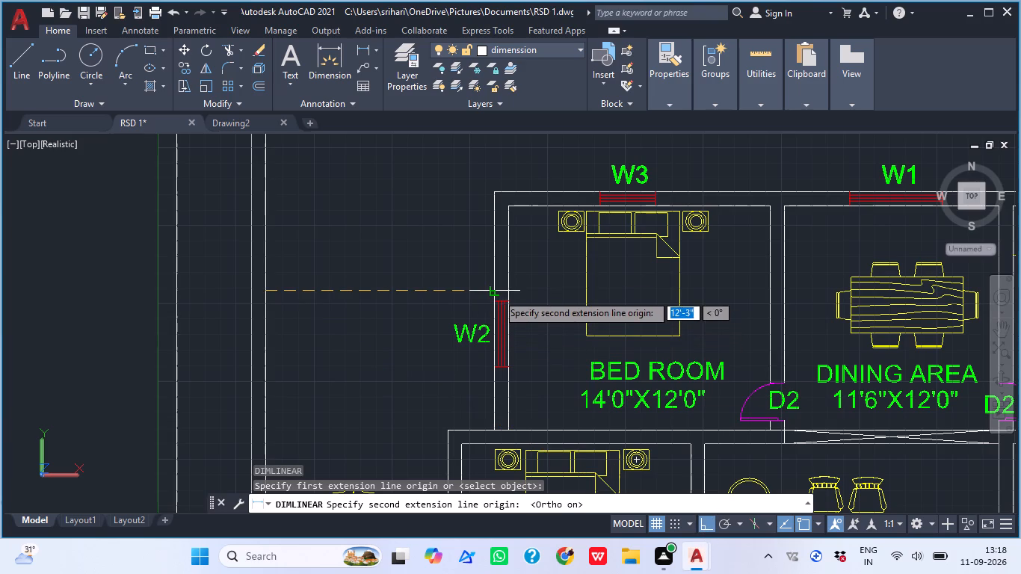
left_click(497, 293)
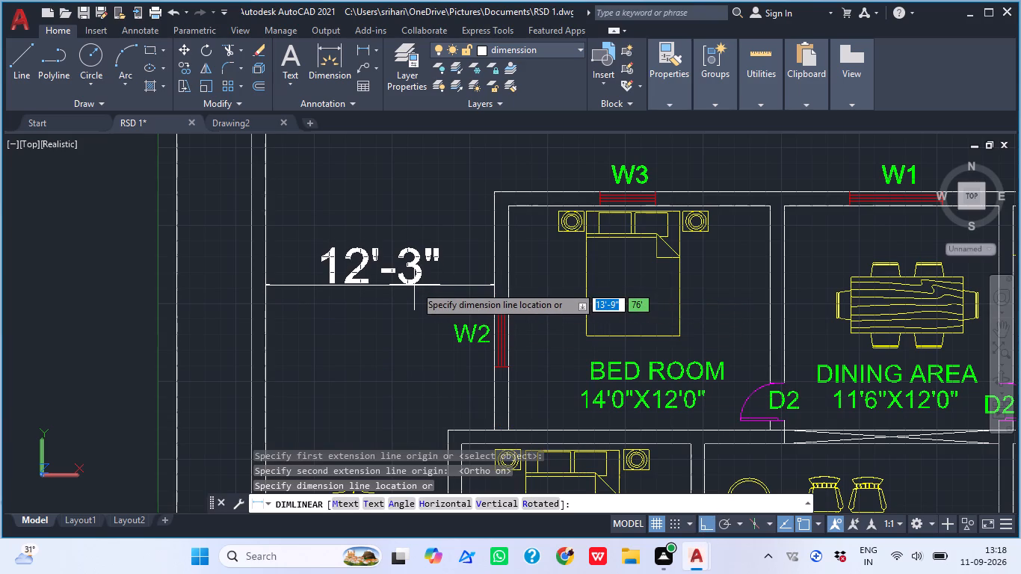
left_click(399, 232)
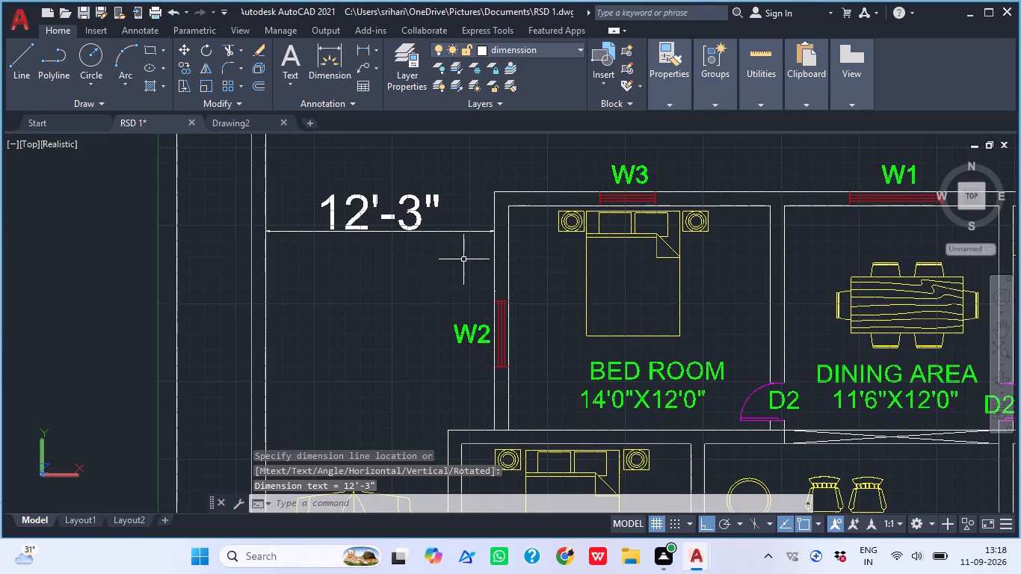
Add a horizontal linear dimension from the side boundary wall's inner face to the 12'3"X11'6" bedroom's outer wall, just behind the parked car.
middle_click_drag(469, 267, 484, 153)
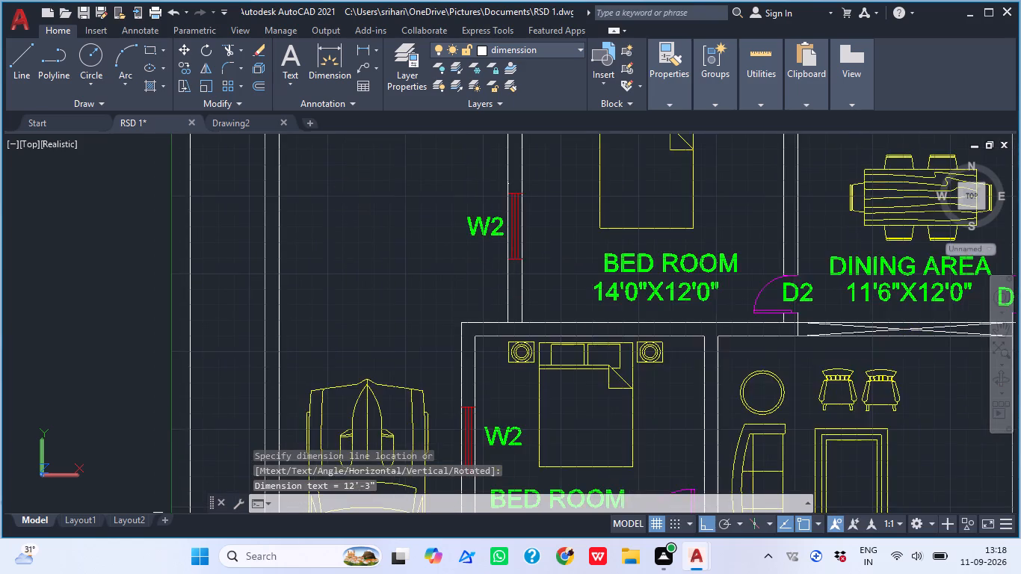
scroll(484, 152, "down", 1)
scroll(451, 223, "up", 1)
key("space")
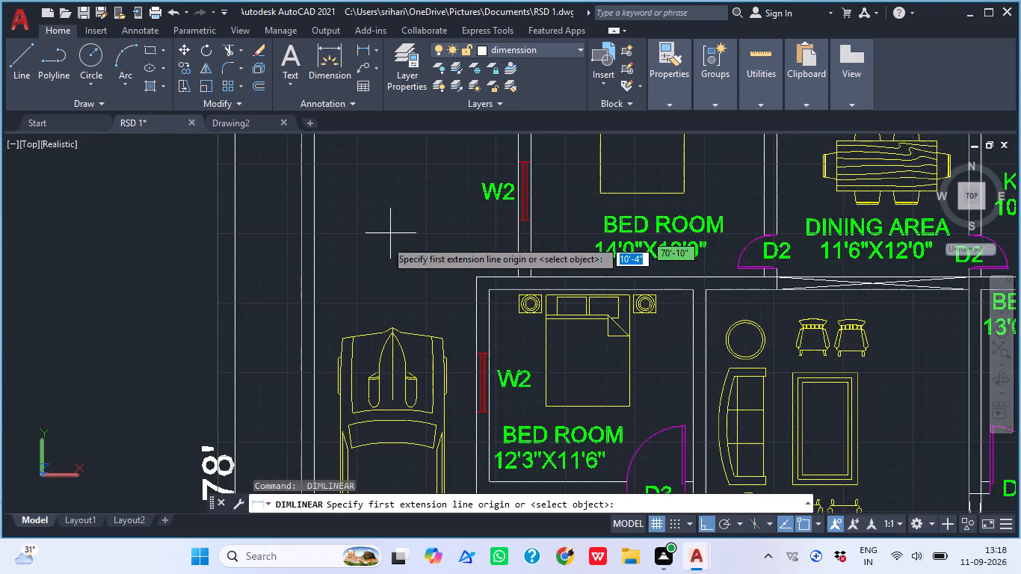
left_click(316, 312)
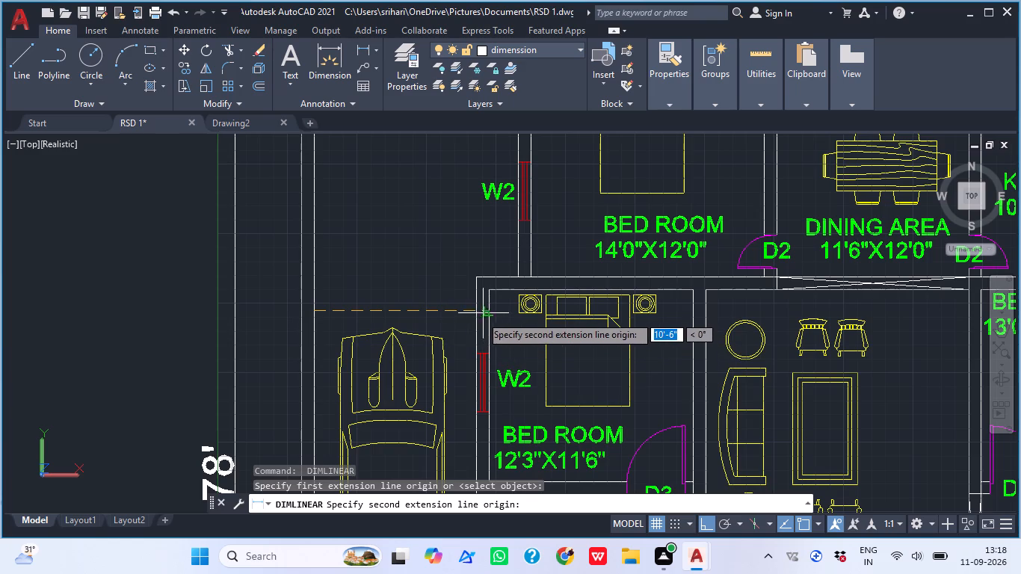
left_click(480, 308)
left_click(457, 296)
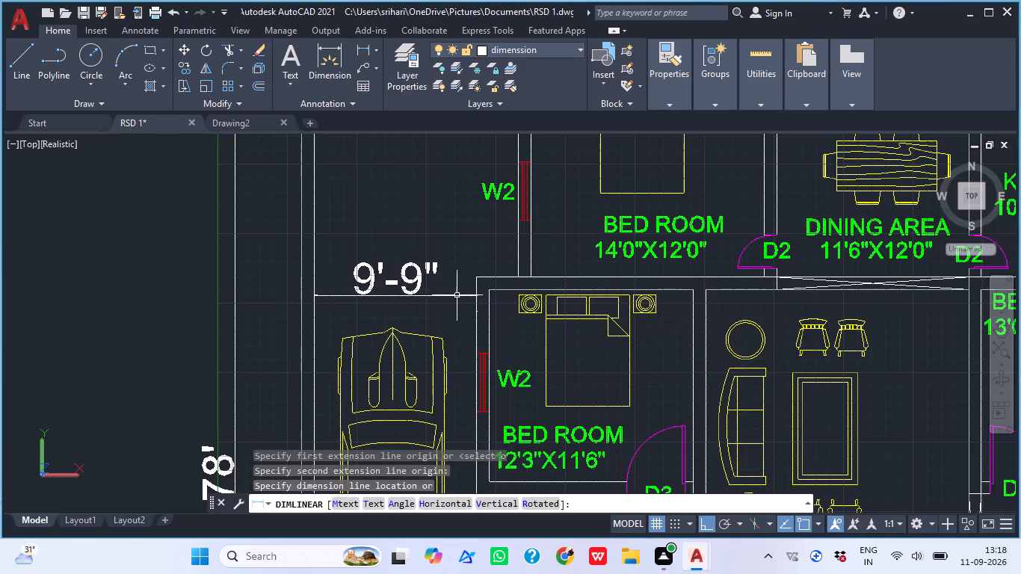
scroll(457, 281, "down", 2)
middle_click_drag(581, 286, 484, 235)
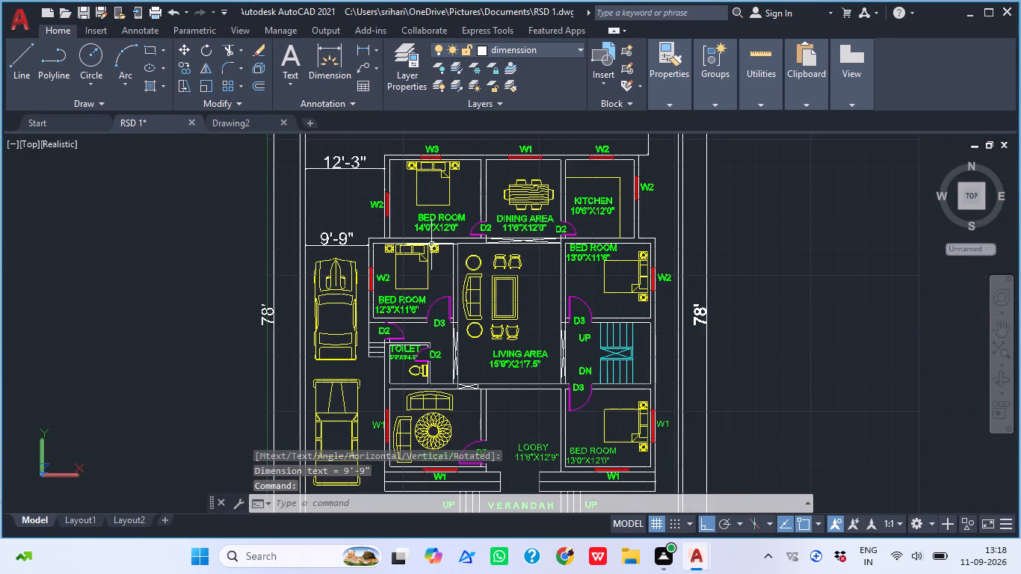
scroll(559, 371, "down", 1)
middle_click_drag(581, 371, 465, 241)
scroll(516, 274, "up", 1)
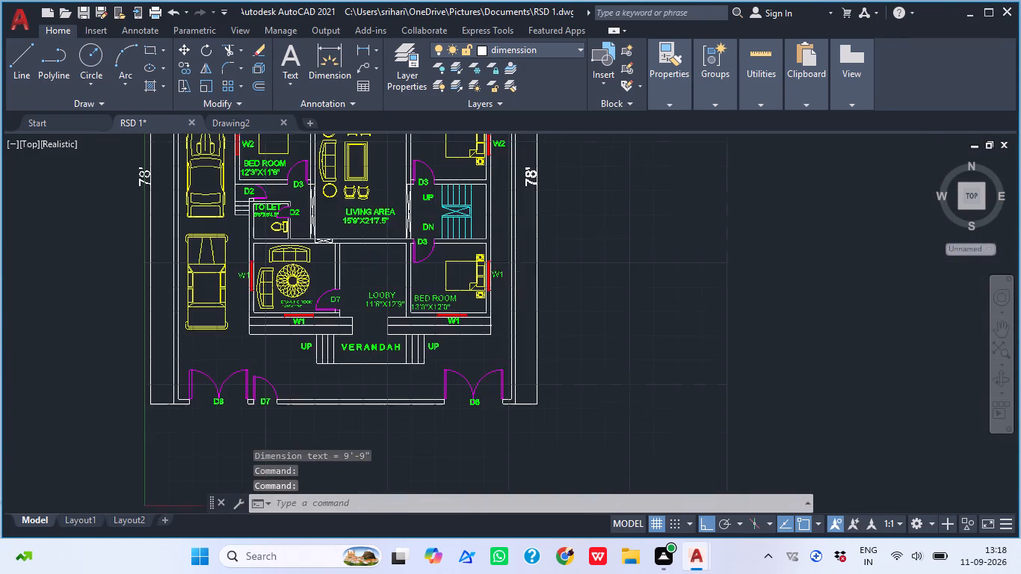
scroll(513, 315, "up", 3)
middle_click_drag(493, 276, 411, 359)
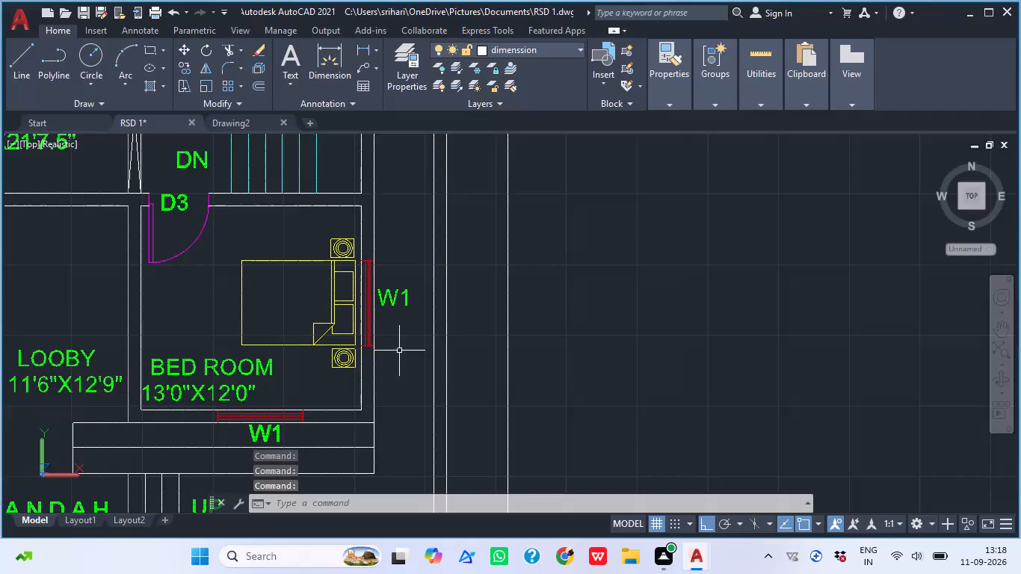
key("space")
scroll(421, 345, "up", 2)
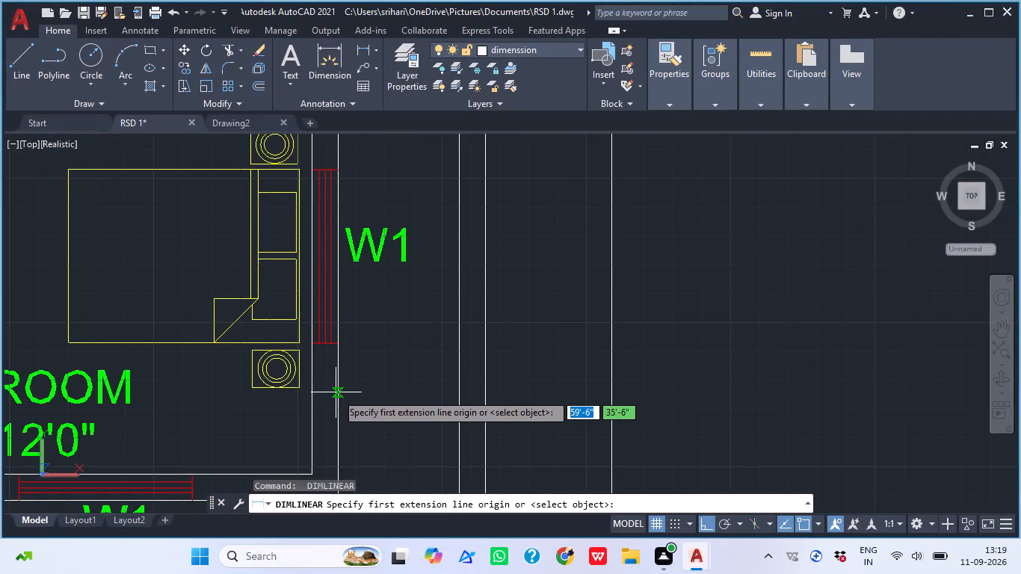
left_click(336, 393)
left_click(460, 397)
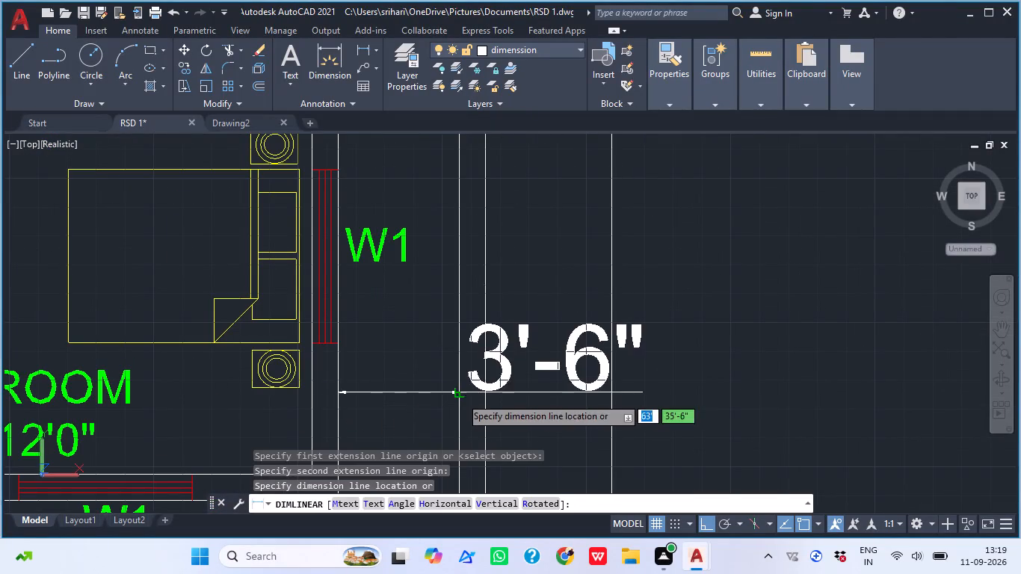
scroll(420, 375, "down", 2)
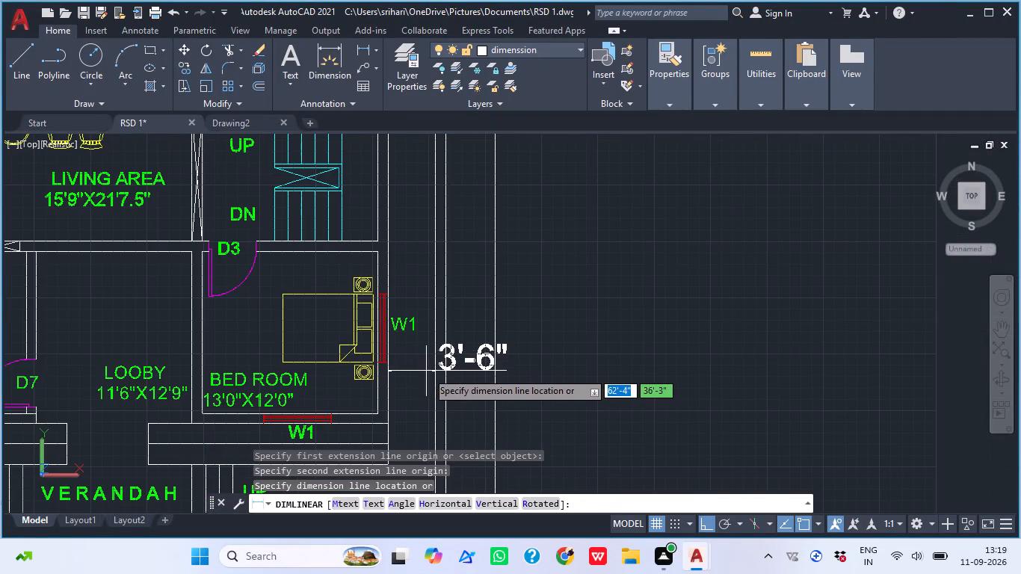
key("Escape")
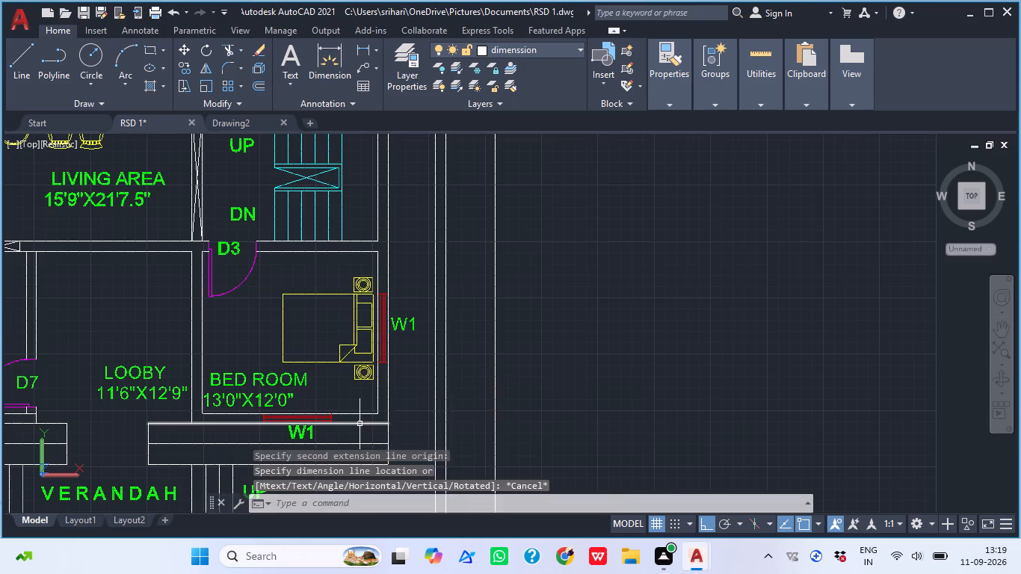
Add a horizontal linear dimension from the 13'0"X12'0" bedroom's outer wall near window W1 to the side boundary wall's inner face.
scroll(353, 425, "up", 1)
scroll(454, 365, "up", 4)
key("space")
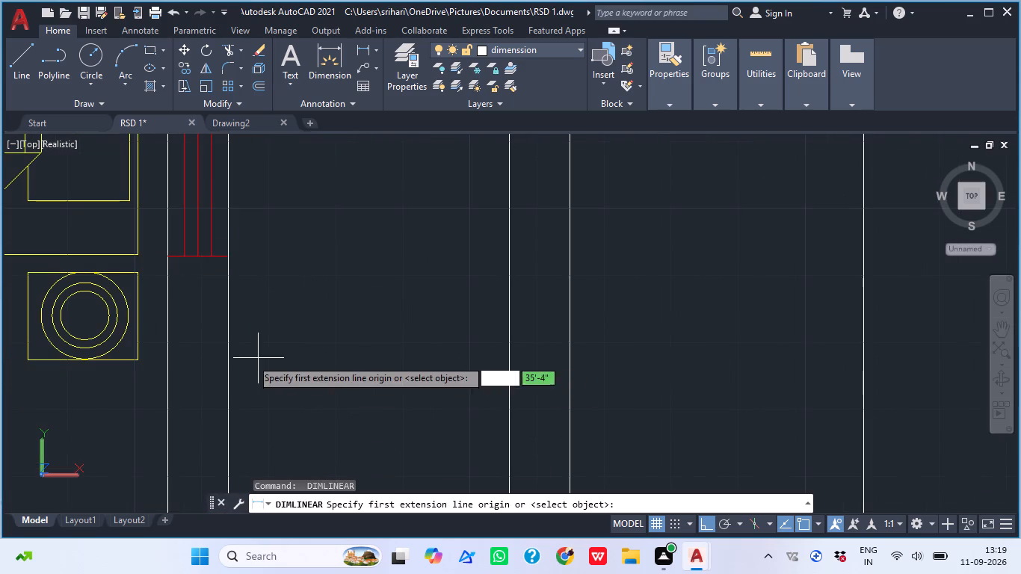
left_click(232, 348)
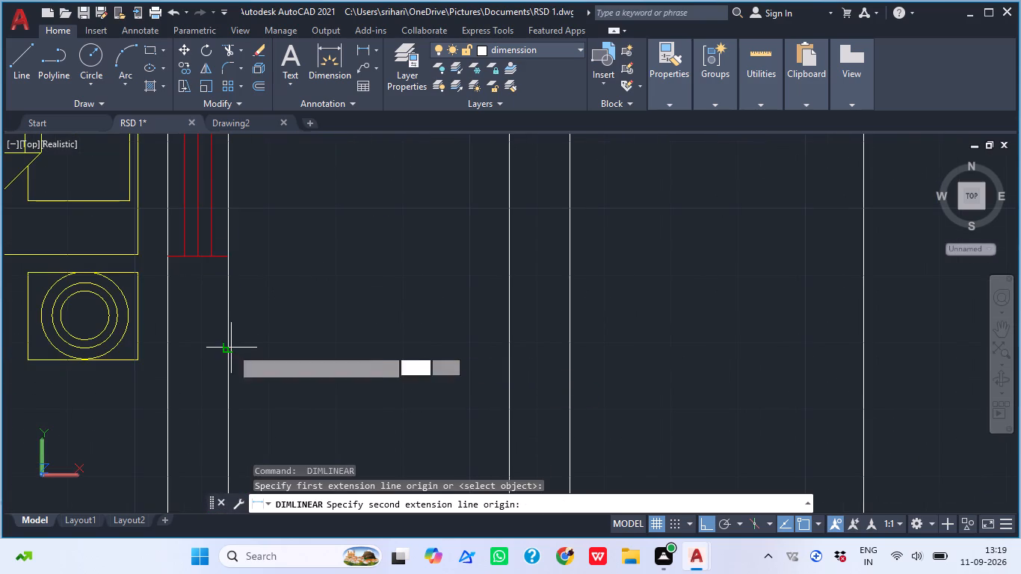
left_click(508, 343)
left_click(454, 327)
Add a vertical linear dimension from the verandah's front edge to the front boundary wall's inner face, between doors D7 and D8.
scroll(469, 340, "down", 3)
scroll(570, 308, "down", 4)
middle_click(570, 308)
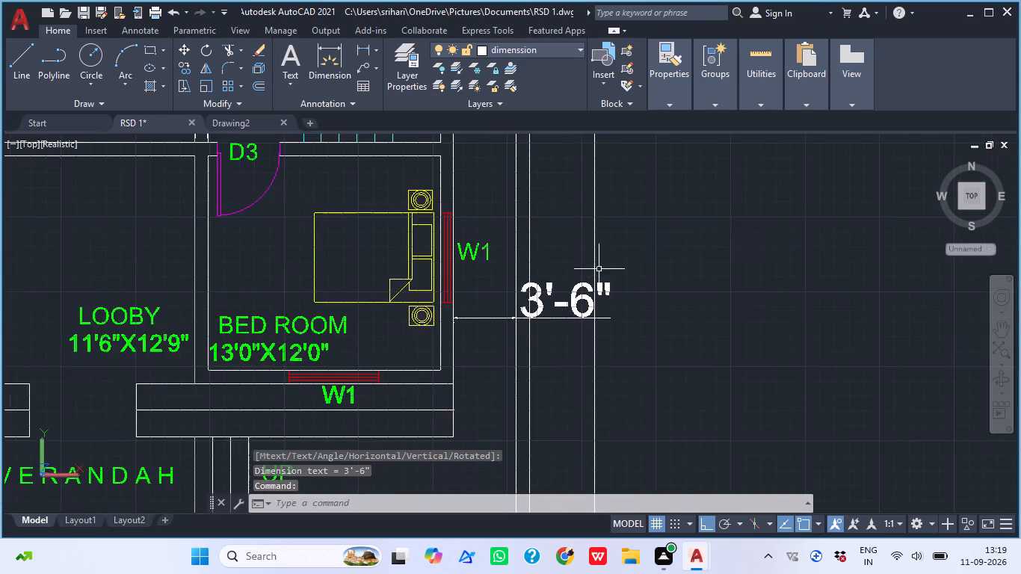
scroll(599, 269, "down", 2)
middle_click_drag(619, 329, 610, 357)
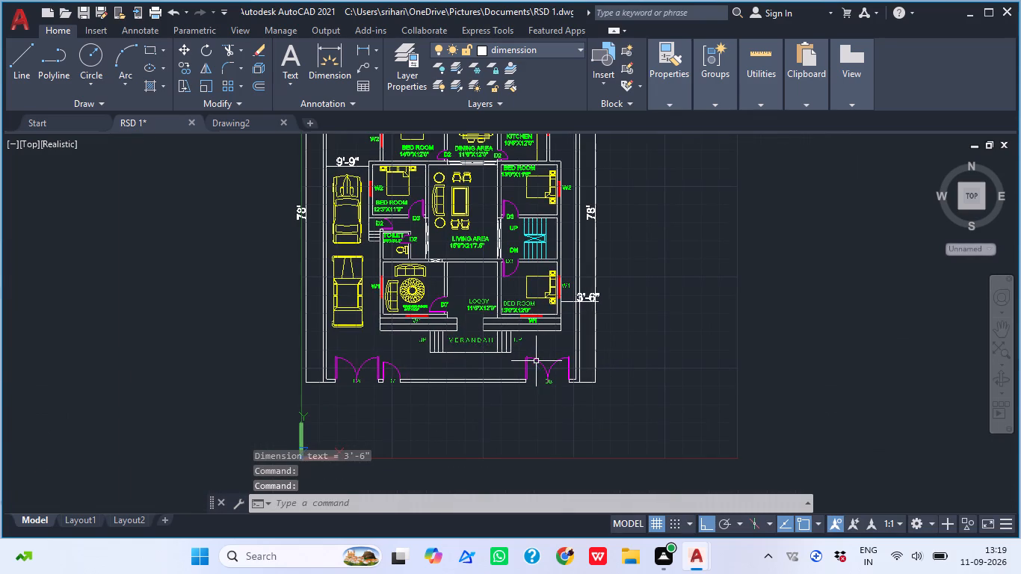
scroll(540, 390, "down", 1)
middle_click_drag(537, 389, 531, 314)
scroll(505, 325, "up", 2)
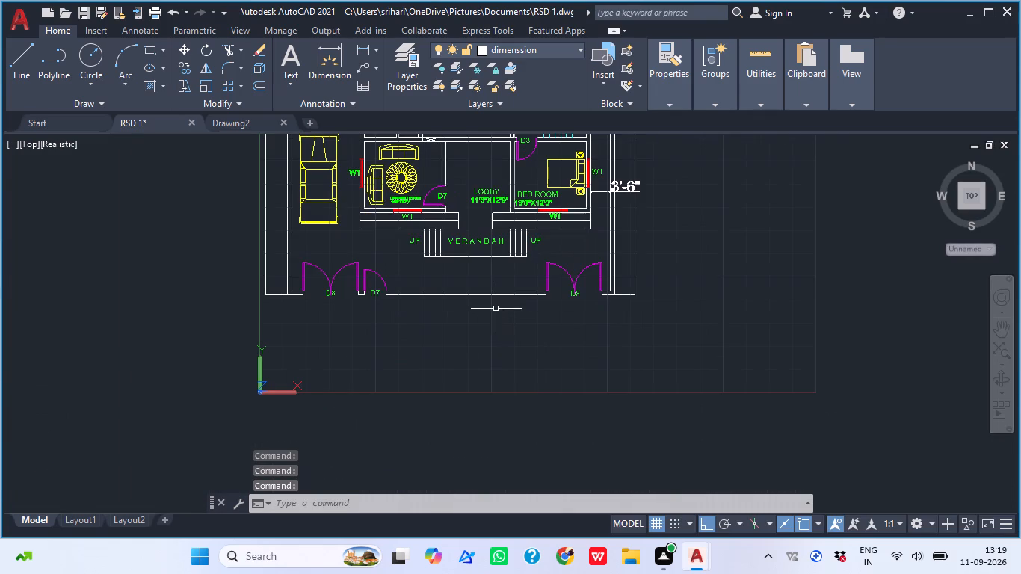
key("space")
scroll(470, 194, "up", 3)
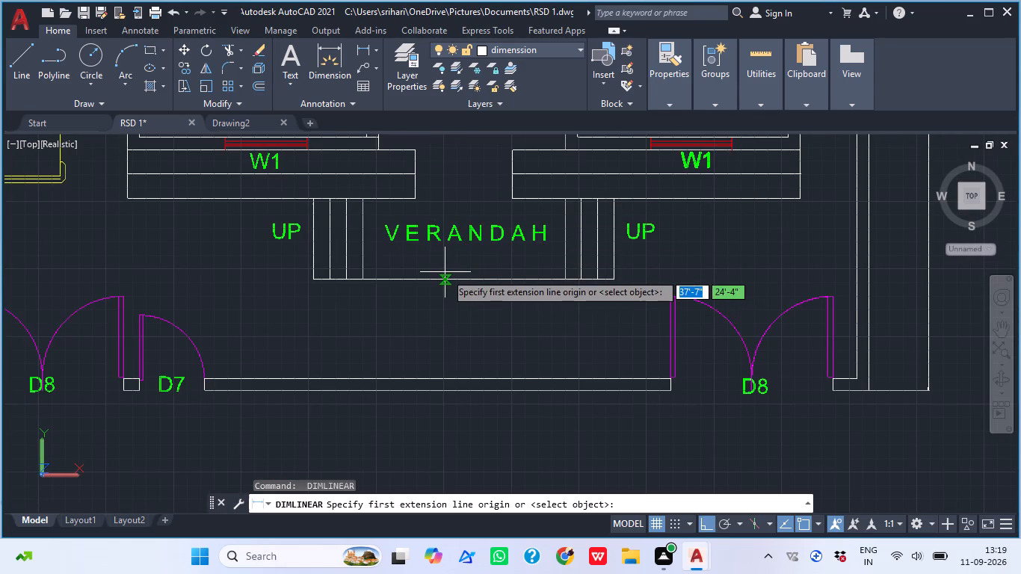
left_click(443, 281)
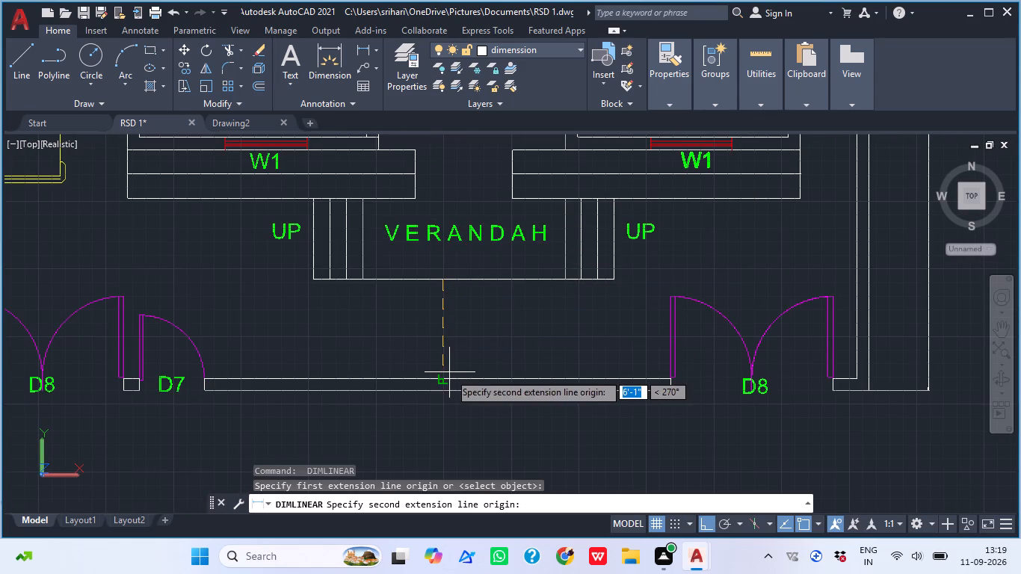
left_click(441, 380)
left_click(449, 362)
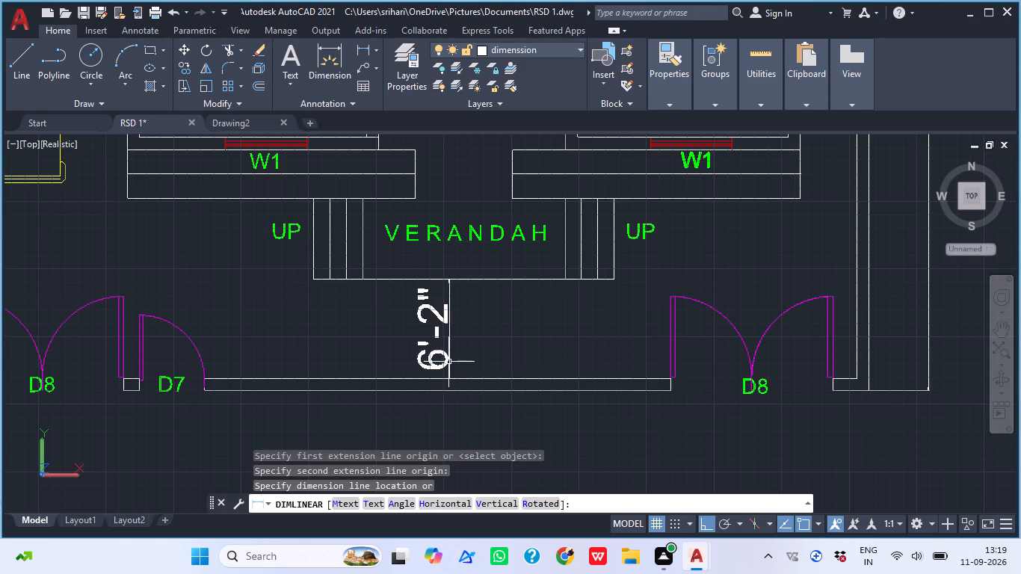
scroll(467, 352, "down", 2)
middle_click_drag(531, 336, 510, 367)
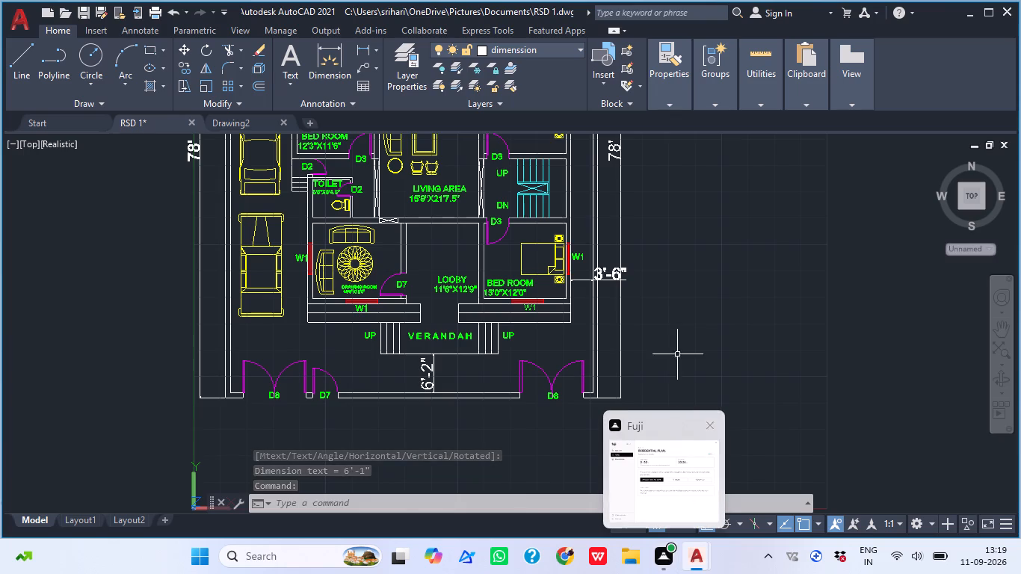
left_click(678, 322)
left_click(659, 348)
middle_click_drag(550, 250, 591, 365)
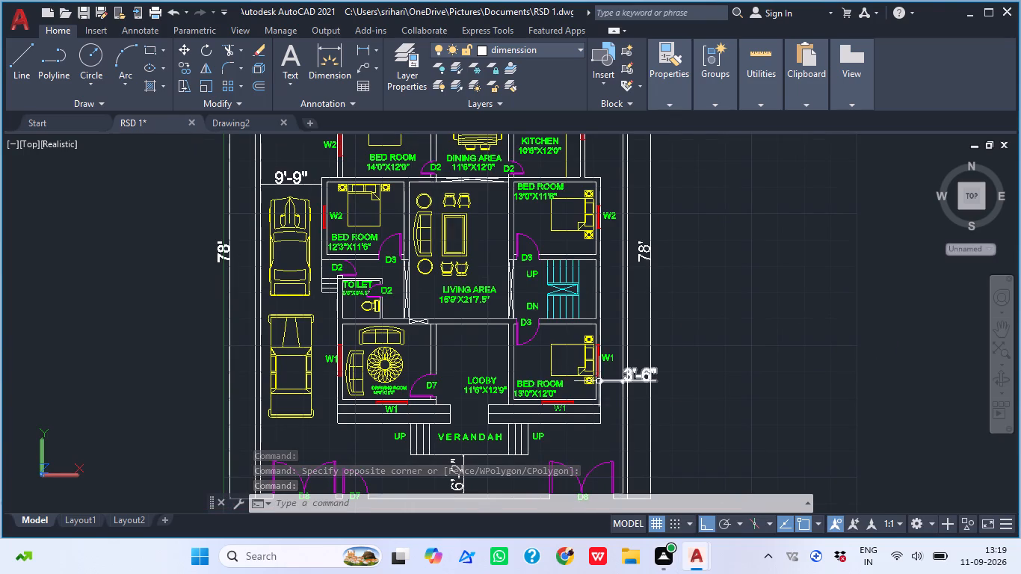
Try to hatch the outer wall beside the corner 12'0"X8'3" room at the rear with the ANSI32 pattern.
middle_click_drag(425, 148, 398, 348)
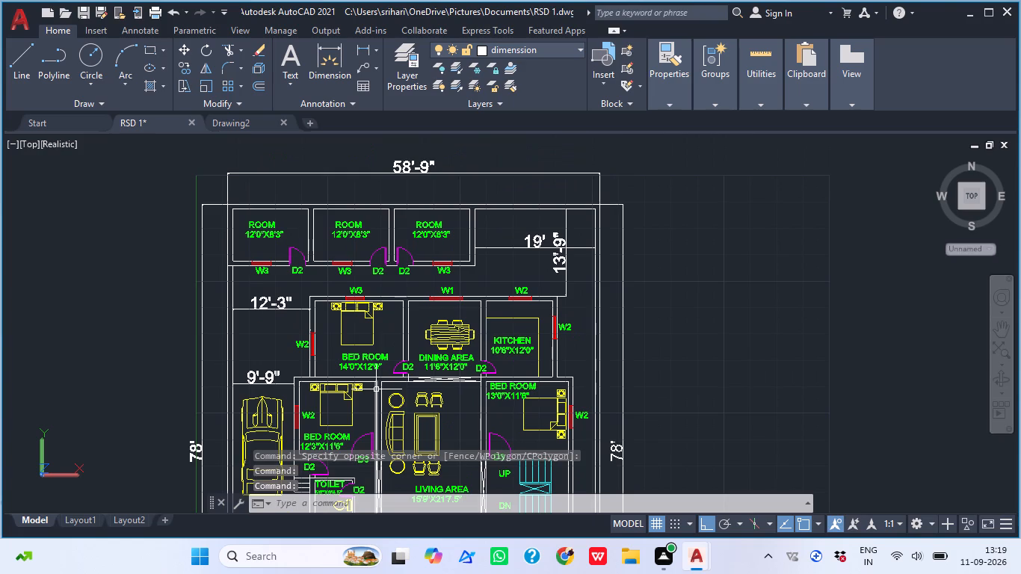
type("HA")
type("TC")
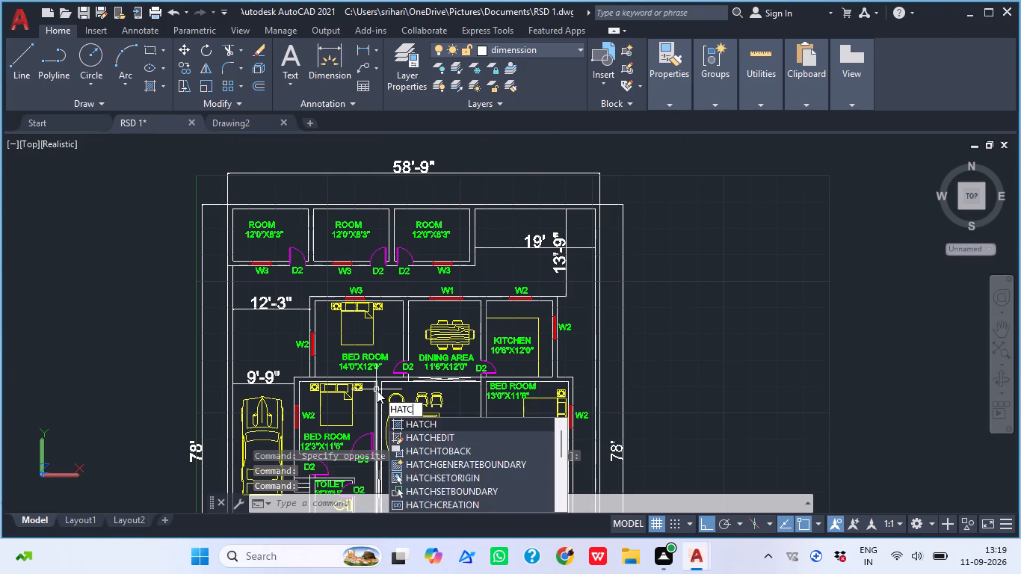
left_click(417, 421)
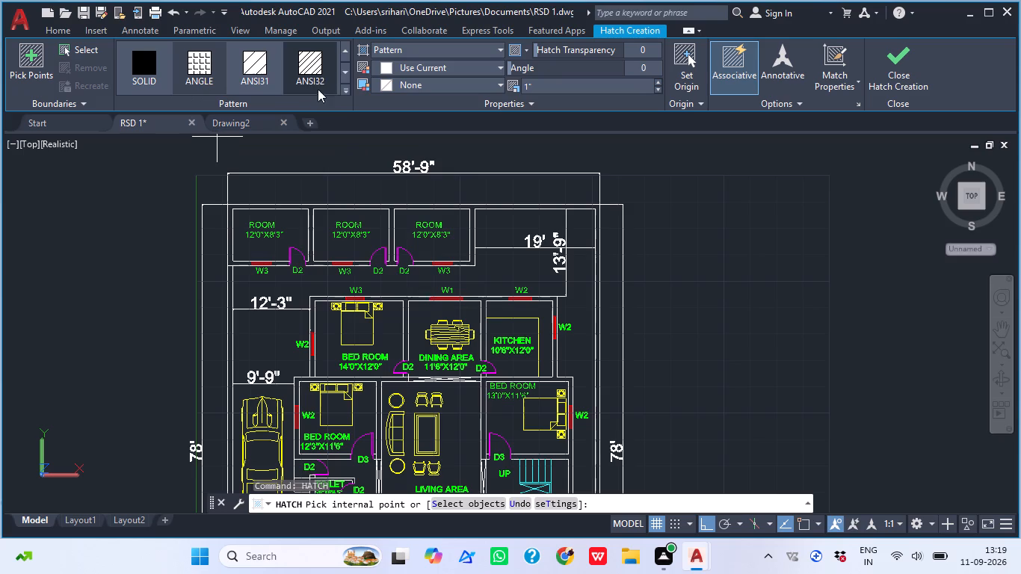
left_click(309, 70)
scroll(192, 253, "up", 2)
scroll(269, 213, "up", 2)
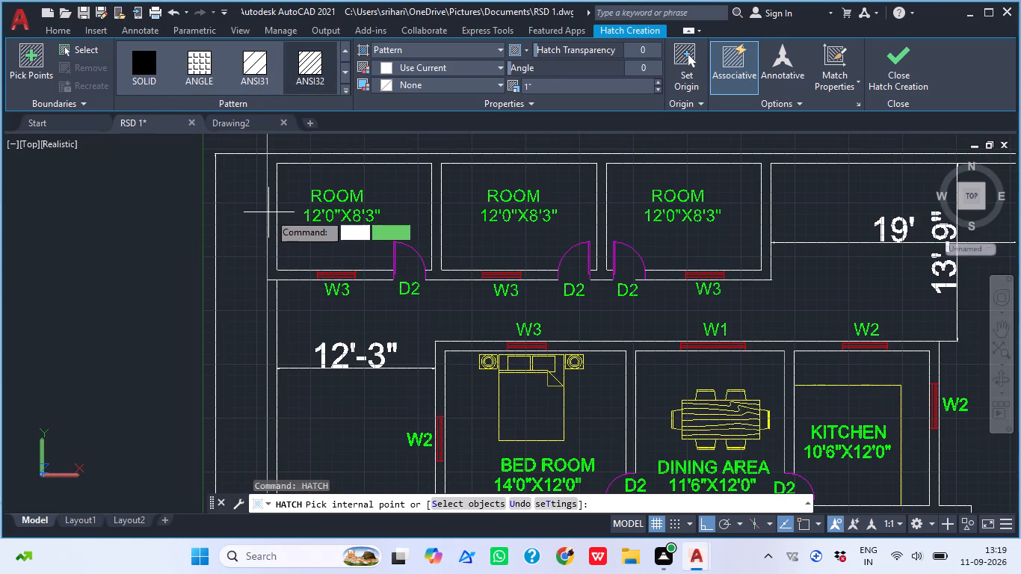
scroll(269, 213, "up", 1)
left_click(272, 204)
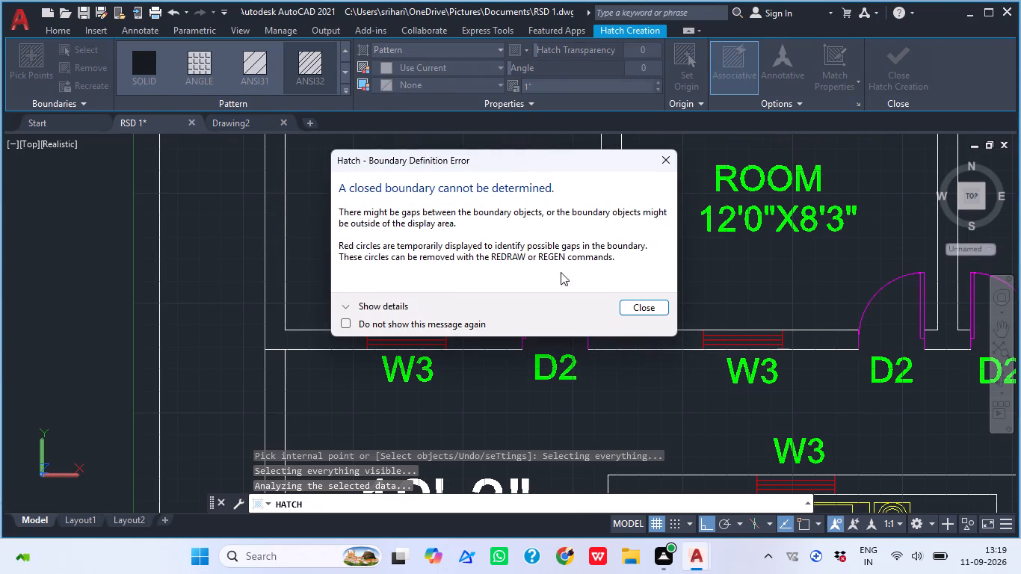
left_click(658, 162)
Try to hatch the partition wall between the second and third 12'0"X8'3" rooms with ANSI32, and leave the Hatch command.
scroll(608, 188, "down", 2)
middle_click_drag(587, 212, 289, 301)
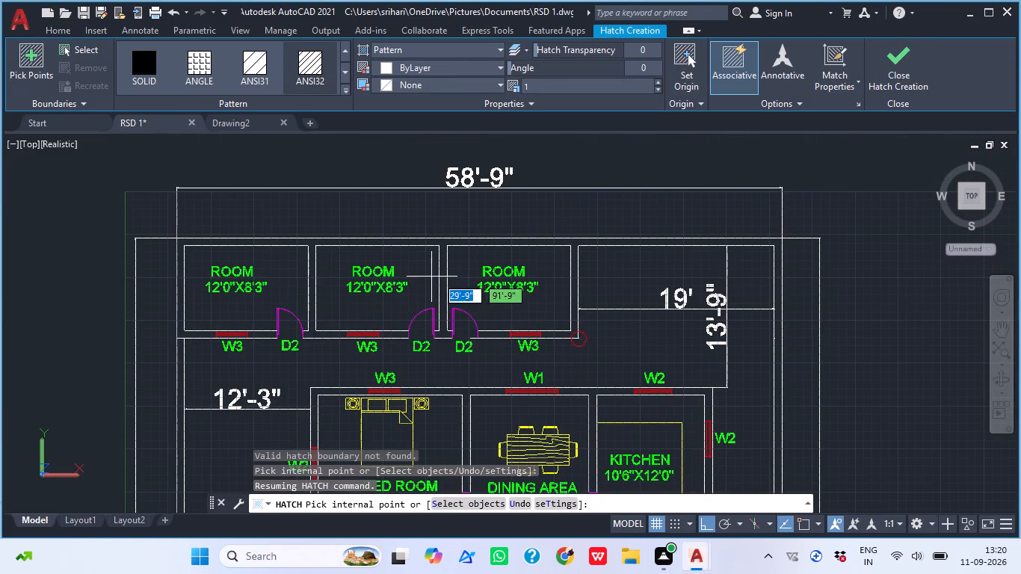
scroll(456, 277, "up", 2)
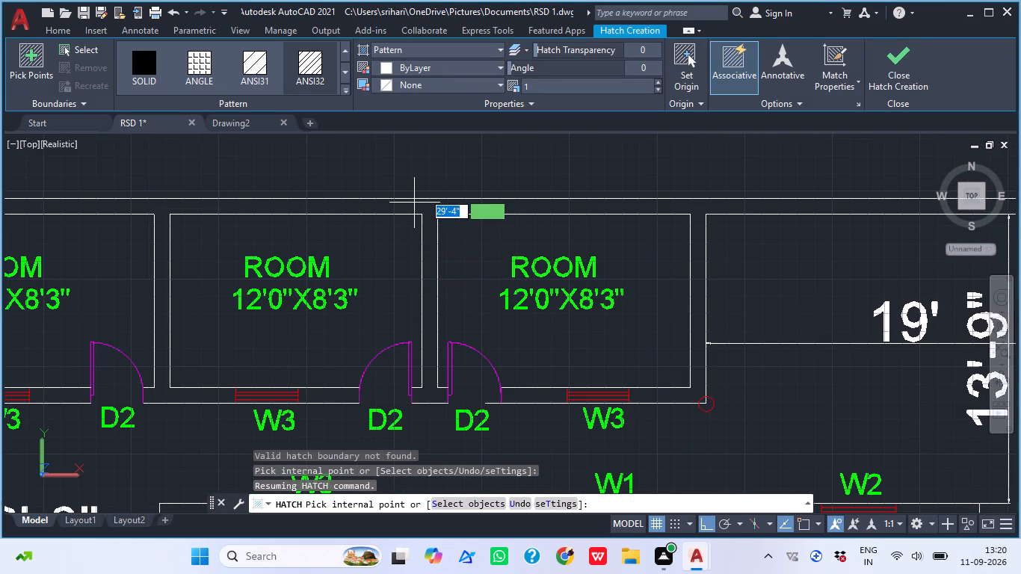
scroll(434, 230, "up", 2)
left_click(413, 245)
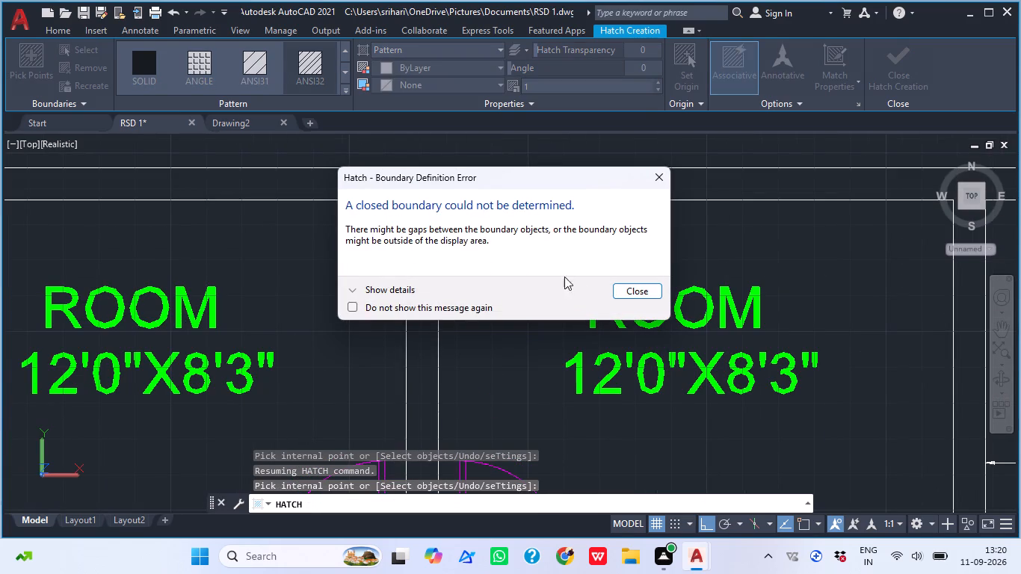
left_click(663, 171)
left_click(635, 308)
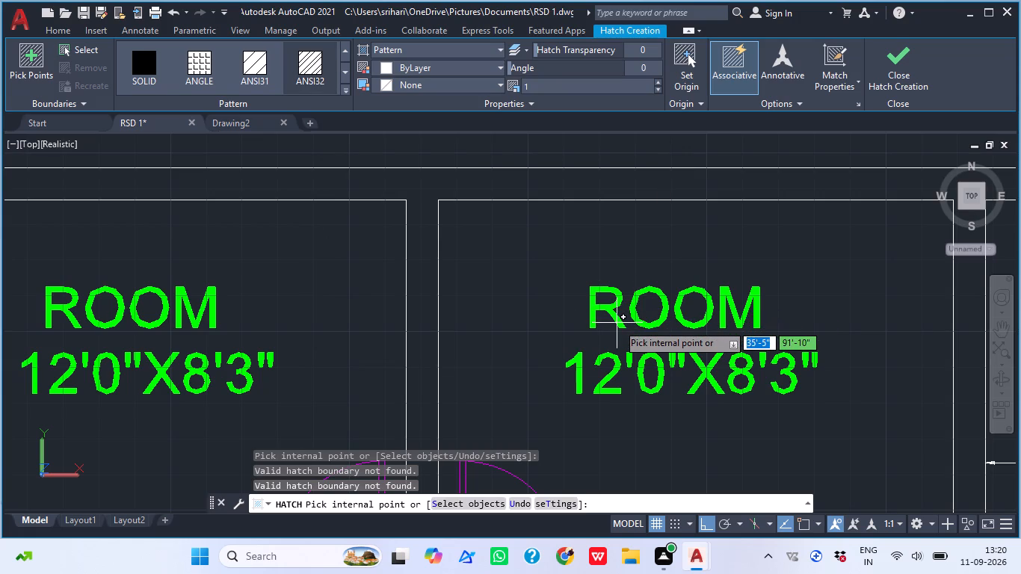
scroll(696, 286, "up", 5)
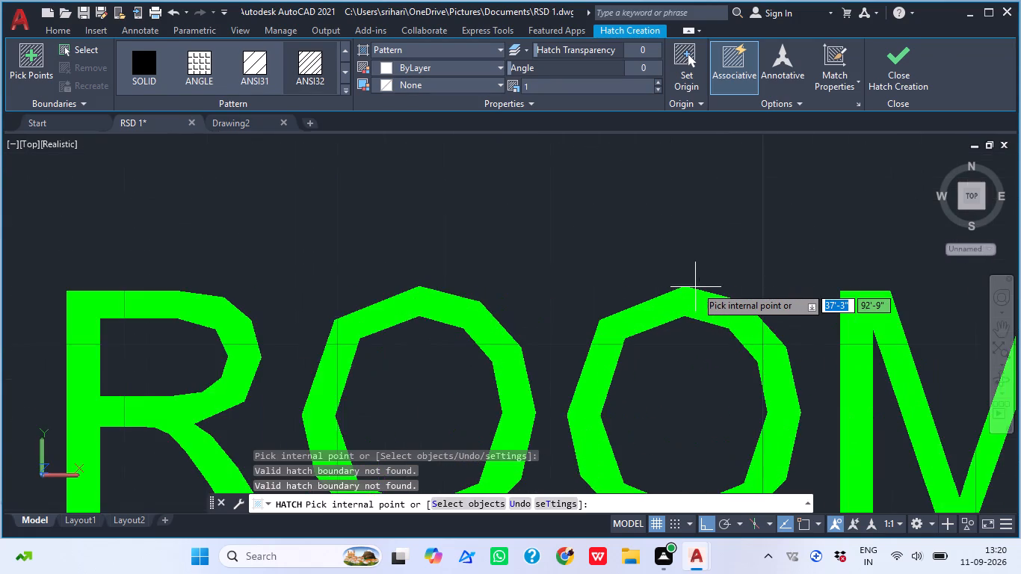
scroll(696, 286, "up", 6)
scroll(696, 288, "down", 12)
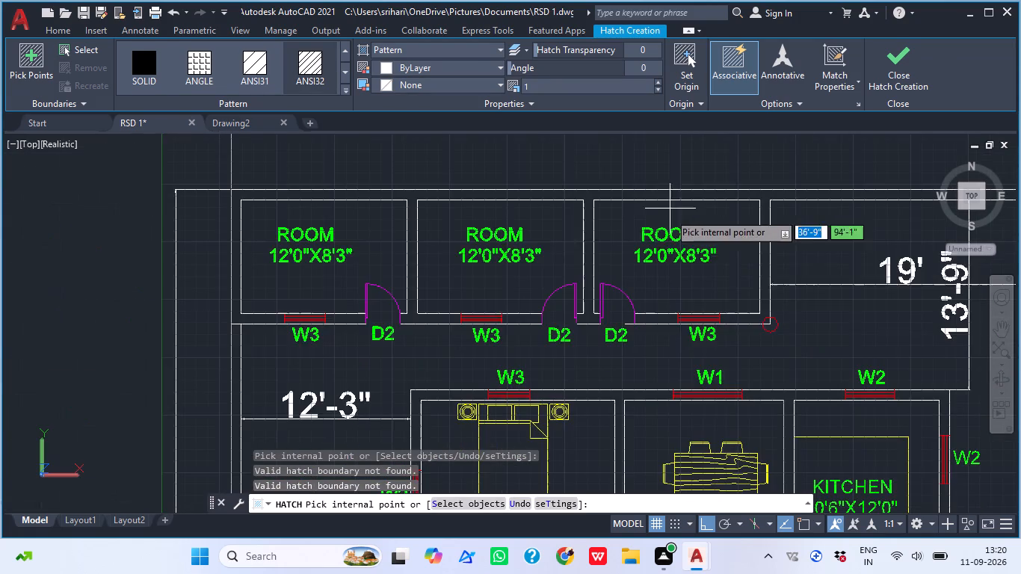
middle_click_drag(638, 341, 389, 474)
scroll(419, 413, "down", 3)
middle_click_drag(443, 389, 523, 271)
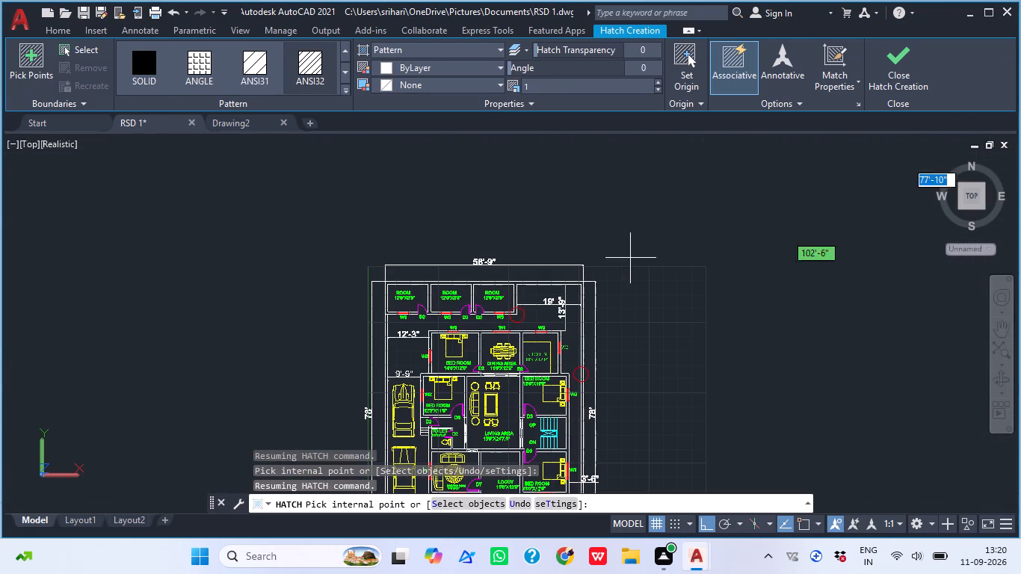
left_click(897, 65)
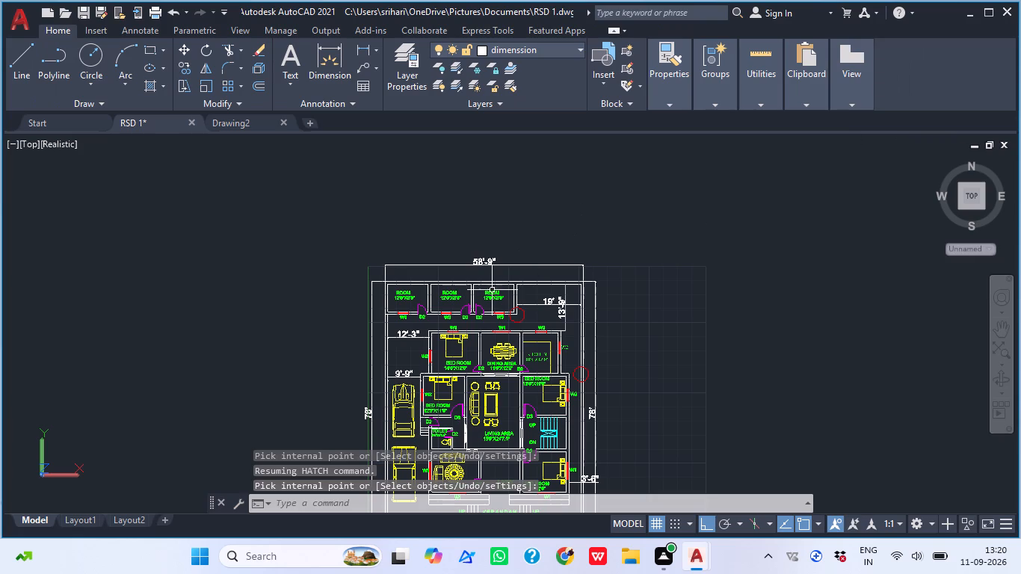
Add the single-line title text RESIDENTIAL PLAN 4BHK starting above the plan's rear corner, with its height picked freehand and a 270° rotation.
middle_click_drag(493, 291, 507, 277)
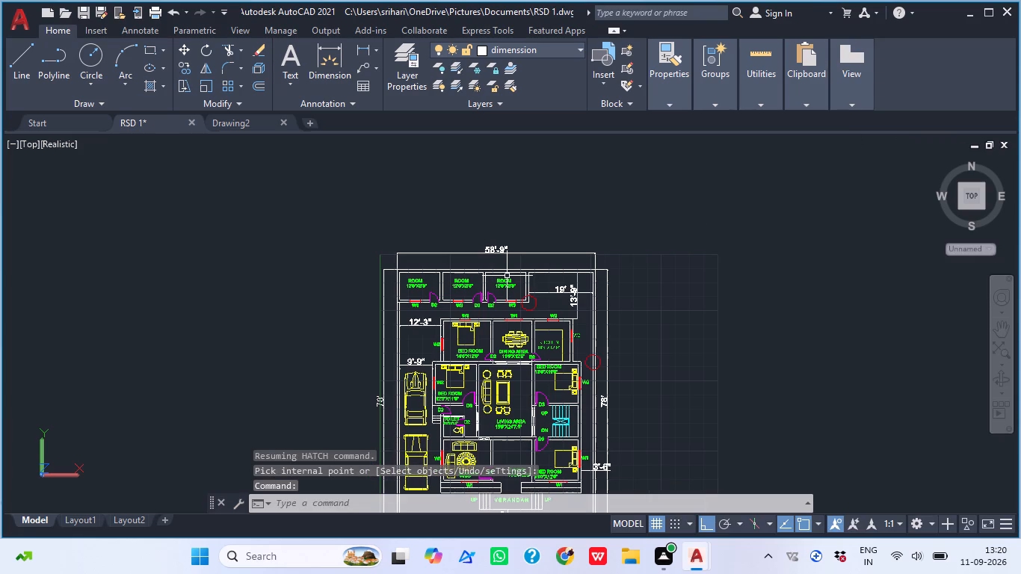
type("TE")
key("x")
type("T")
key("space")
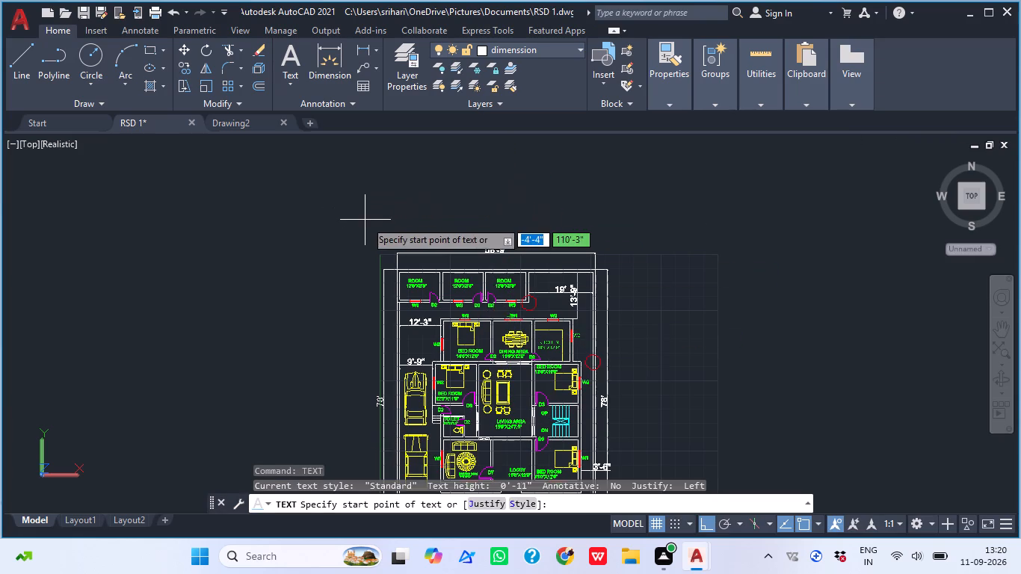
left_click(368, 202)
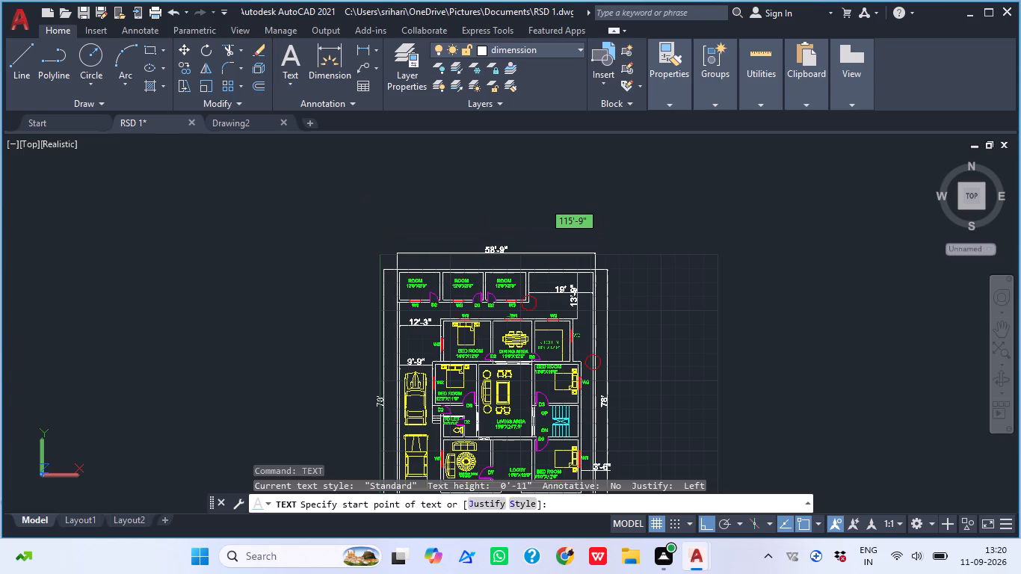
left_click(364, 229)
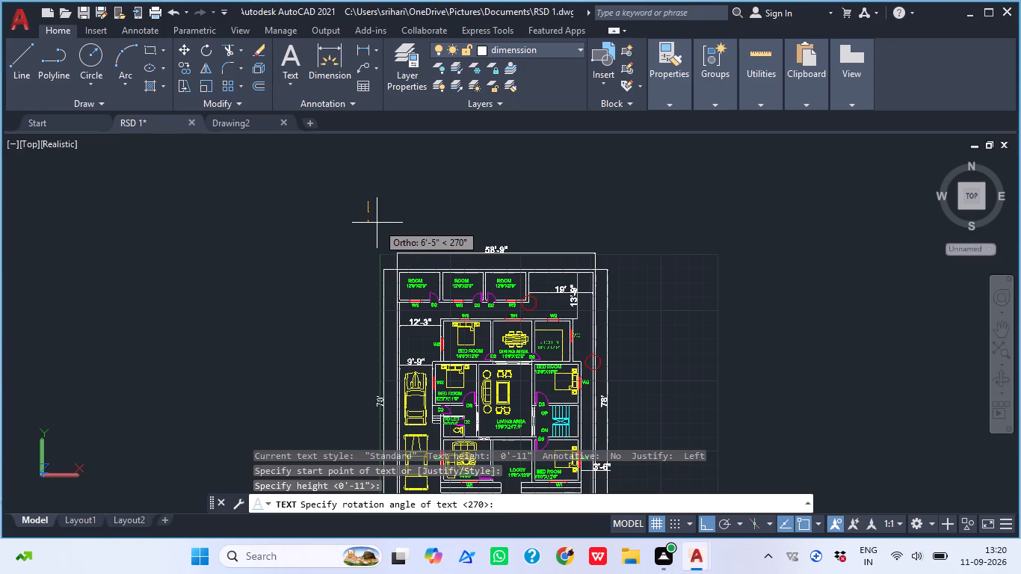
scroll(378, 222, "up", 7)
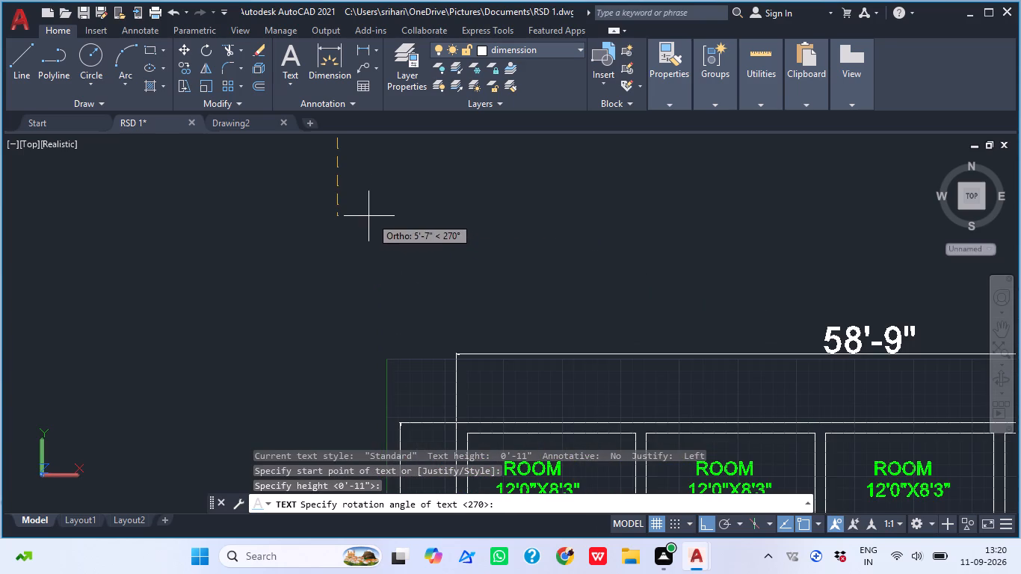
left_click(369, 217)
middle_click_drag(377, 227, 351, 315)
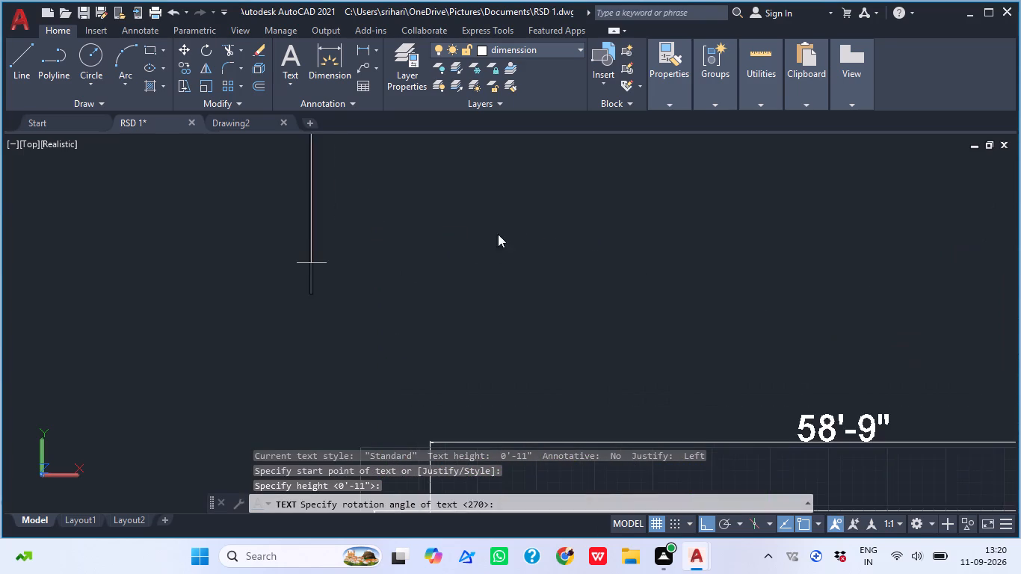
middle_click_drag(471, 262, 422, 371)
scroll(412, 371, "down", 3)
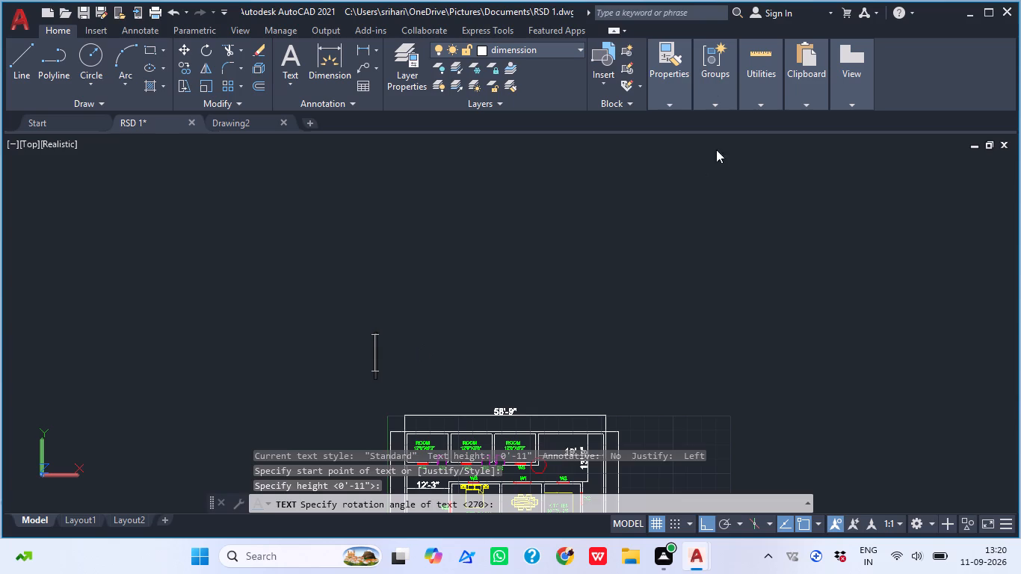
type("RES")
type("ID")
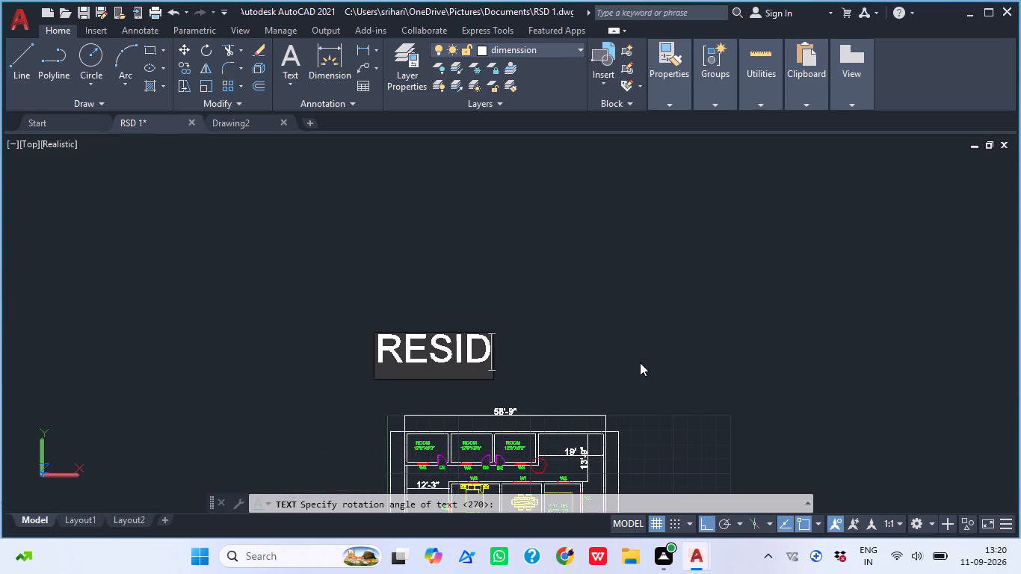
type("ENTIAL PLAN")
key("space")
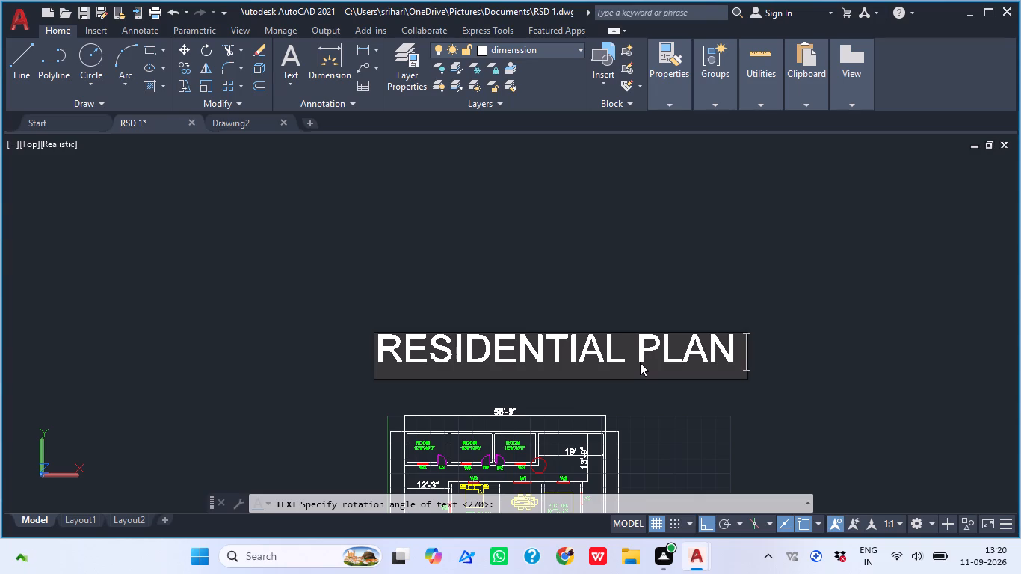
type("4BJ")
key("BackSpace")
key("BackSpace")
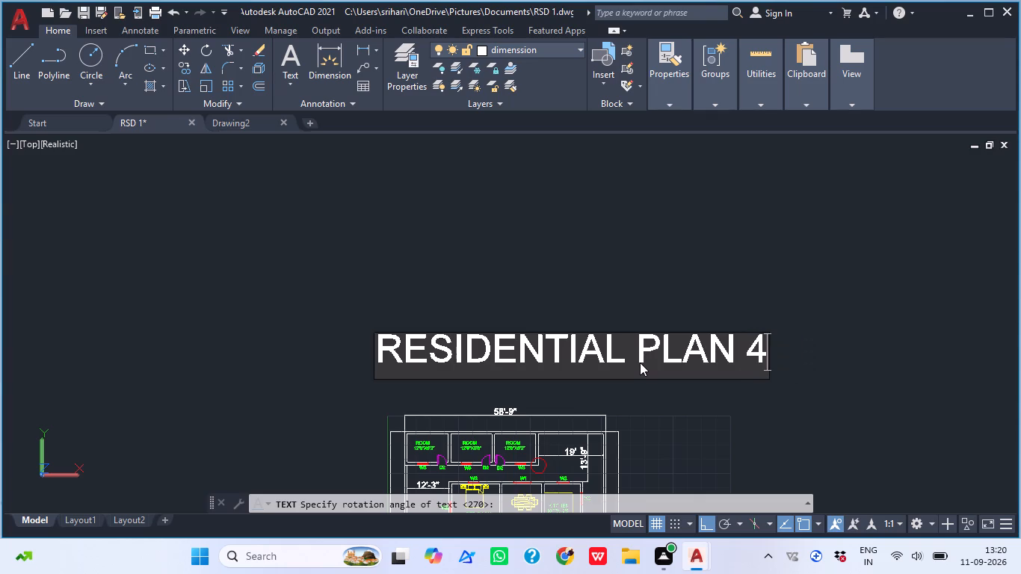
type("BHK")
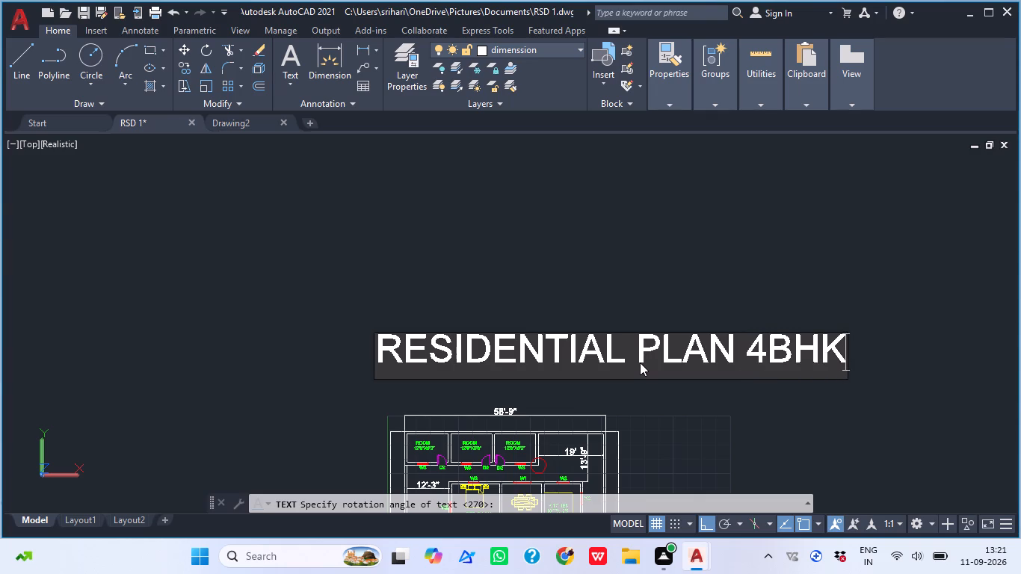
key("Return")
key("Escape")
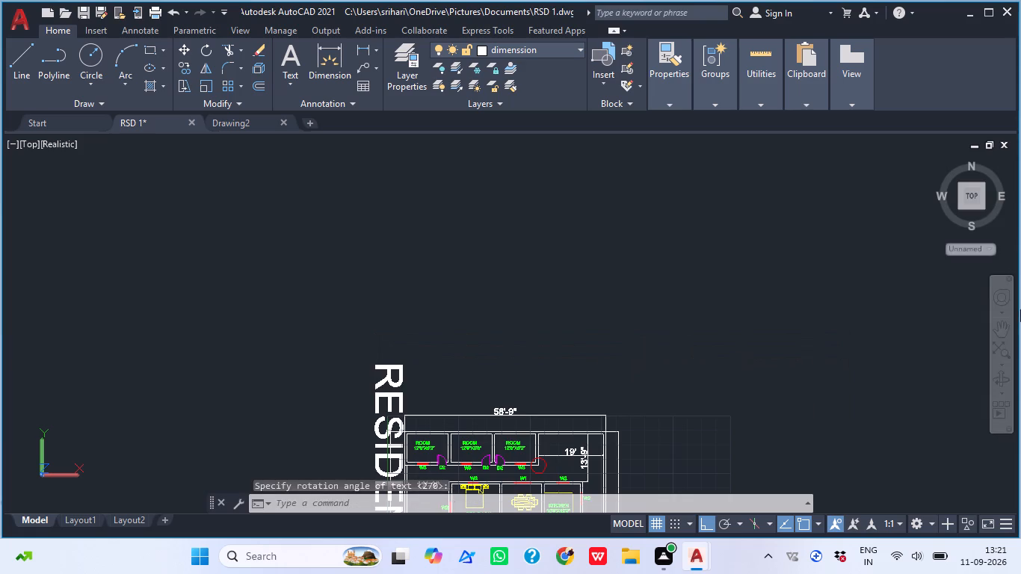
Rotate the RESIDENTIAL PLAN 4BHK title about its starting point so it reads horizontally above the plan.
scroll(989, 186, "down", 3)
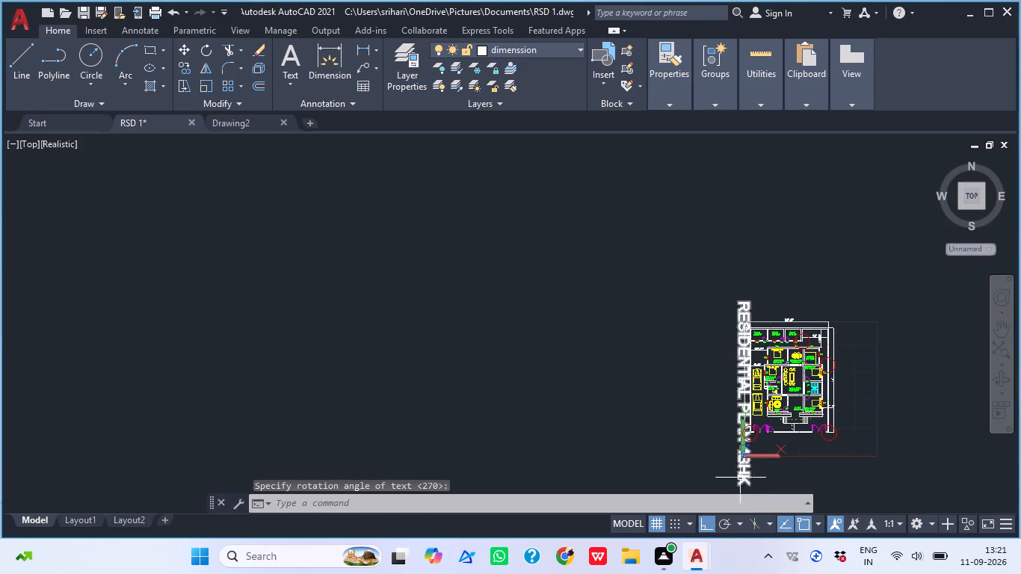
left_click(741, 478)
type("RO")
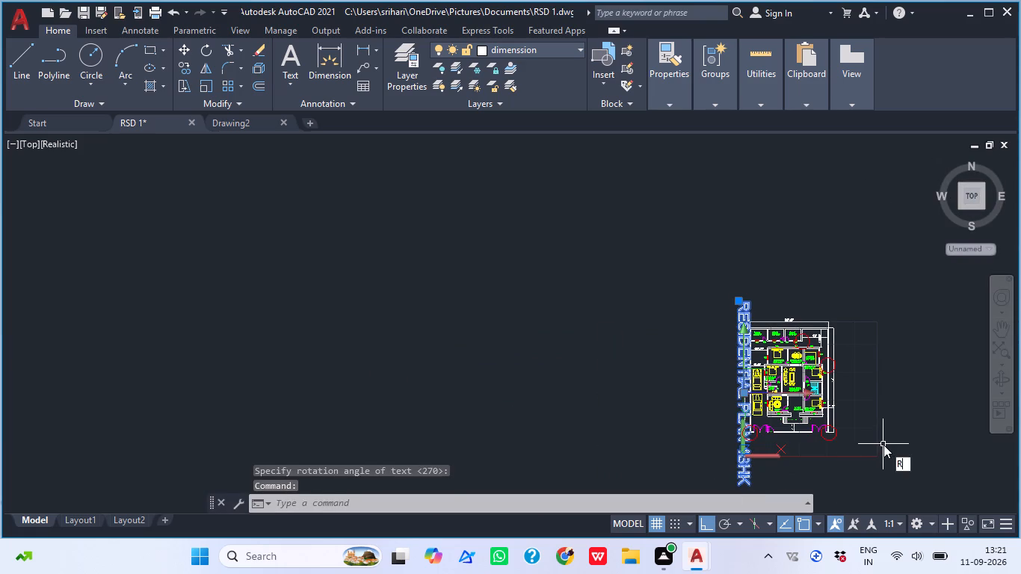
key("space")
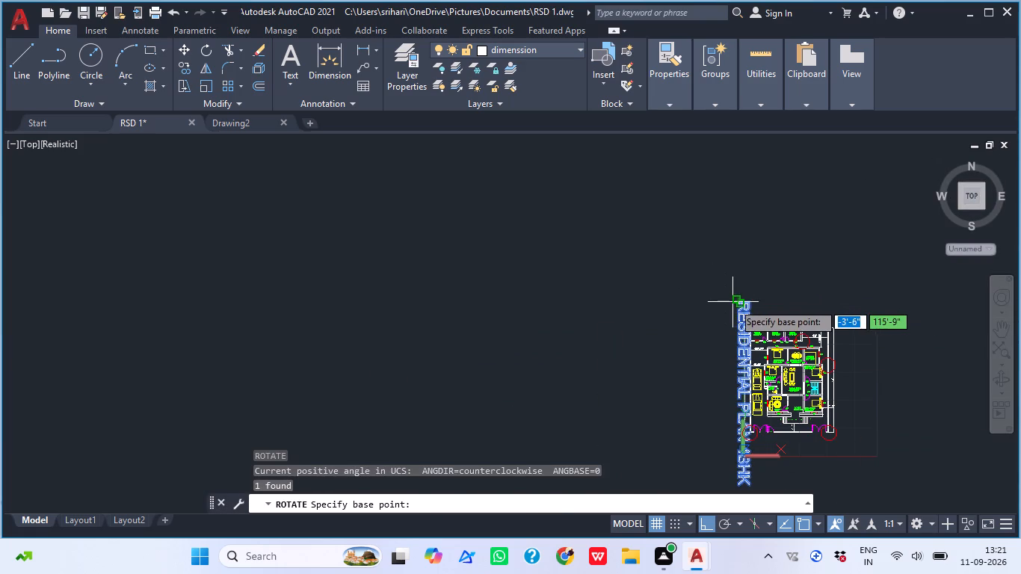
left_click(737, 307)
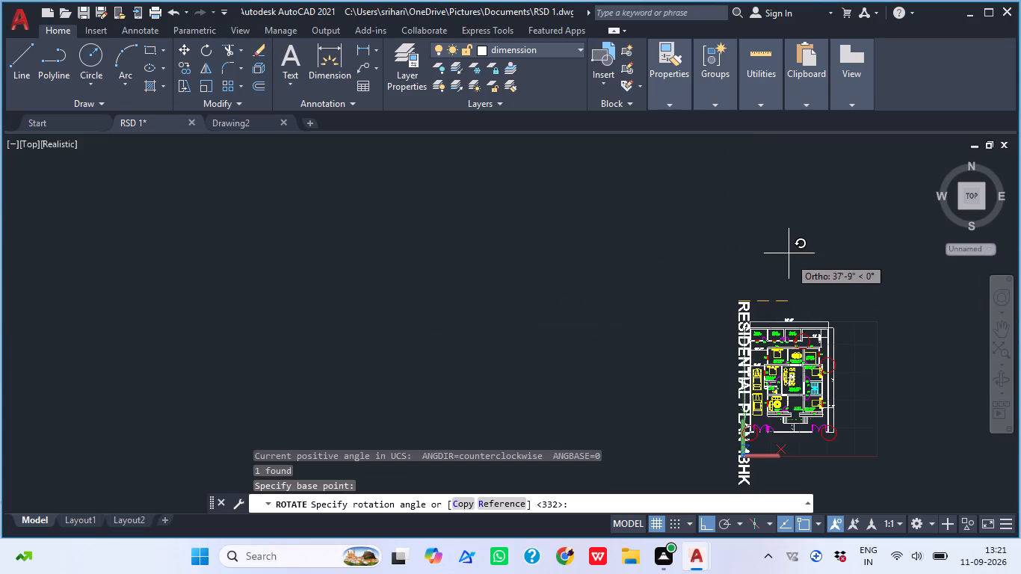
left_click(802, 217)
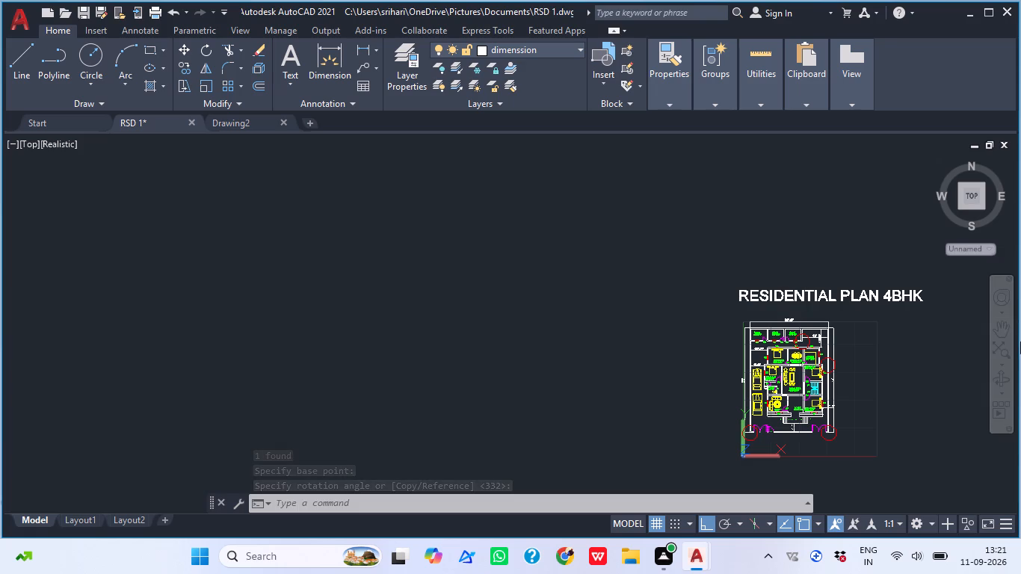
Scale down the RESIDENTIAL PLAN 4BHK title about its starting point with a freehand factor, leaving it slightly wider than the plan.
scroll(942, 337, "up", 1)
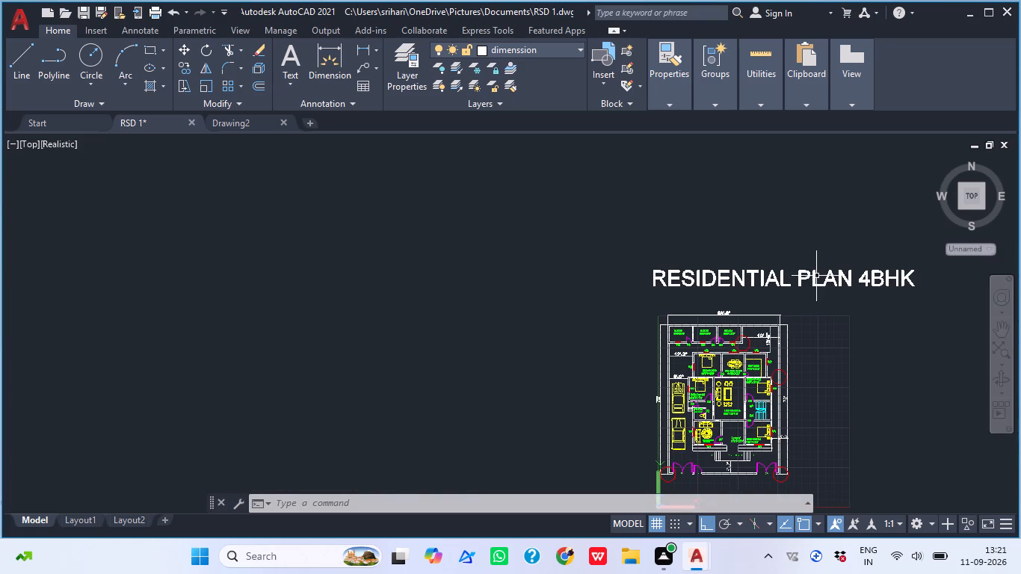
left_click(815, 277)
type("SC")
key("space")
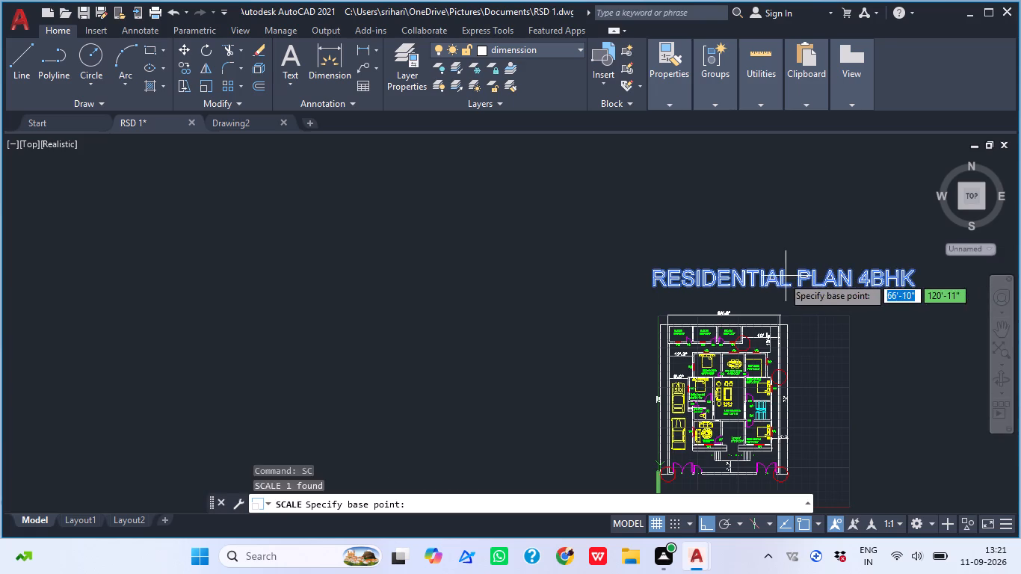
left_click(660, 283)
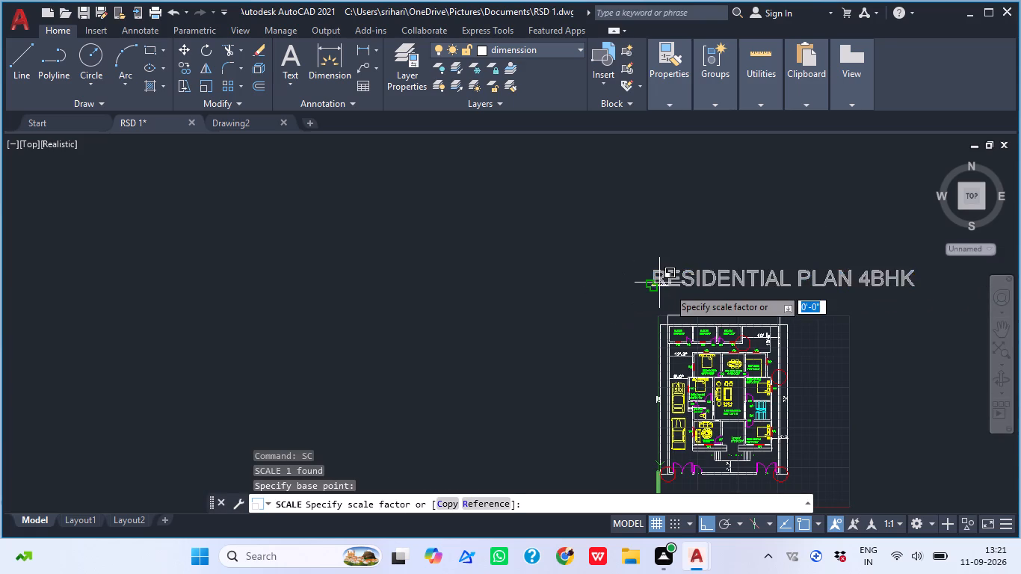
scroll(668, 288, "up", 2)
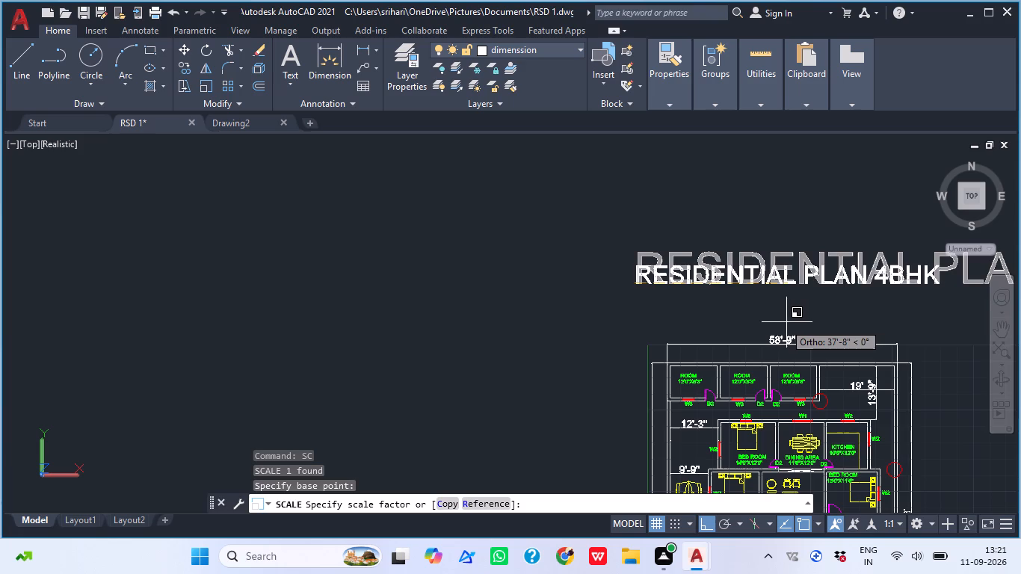
left_click(789, 325)
Move the title closer to the plan's 58'-9" dimension with Ortho off, shifting it slightly toward the west.
left_click(759, 276)
left_click(715, 265)
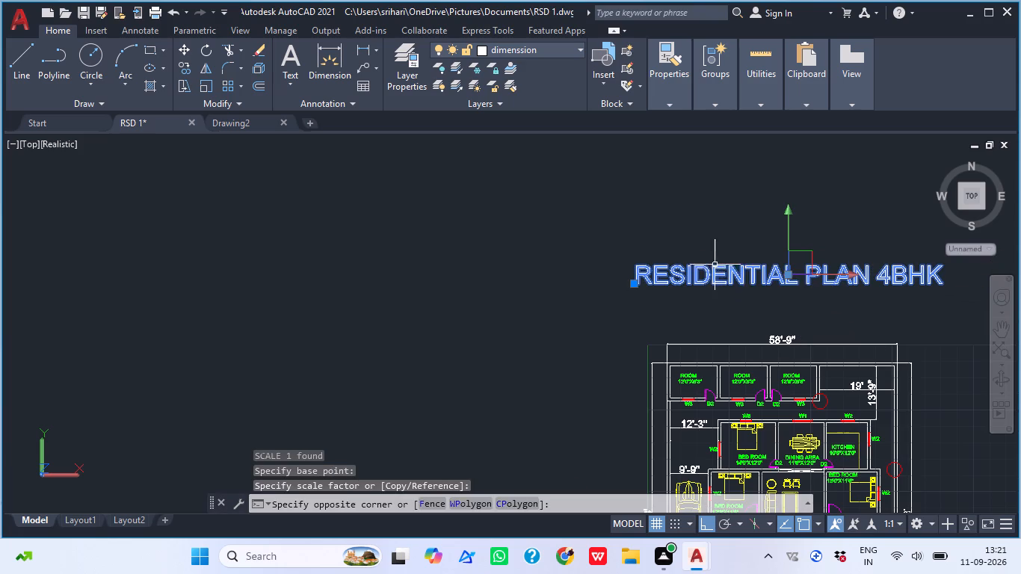
key("m")
key("space")
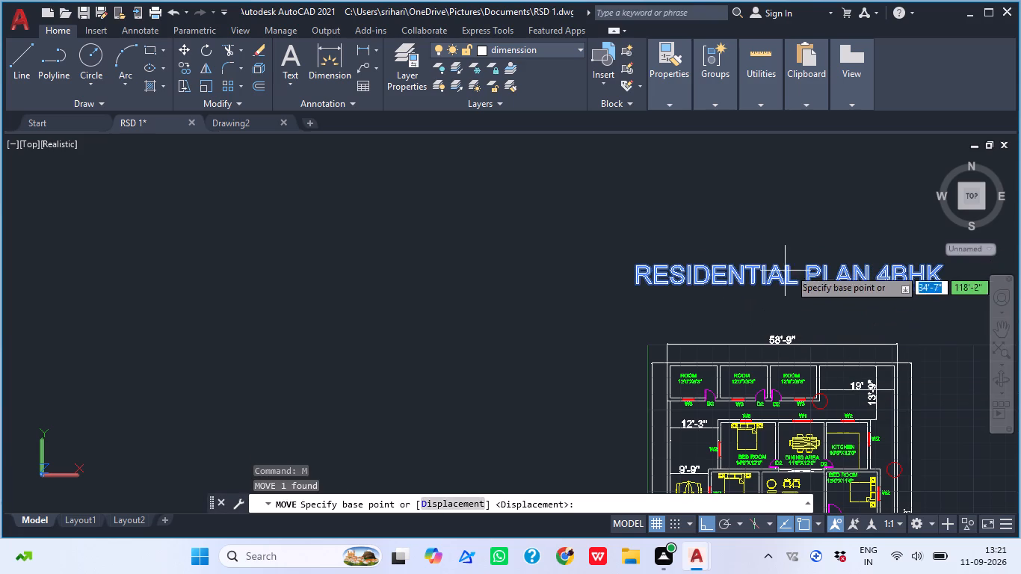
left_click(788, 272)
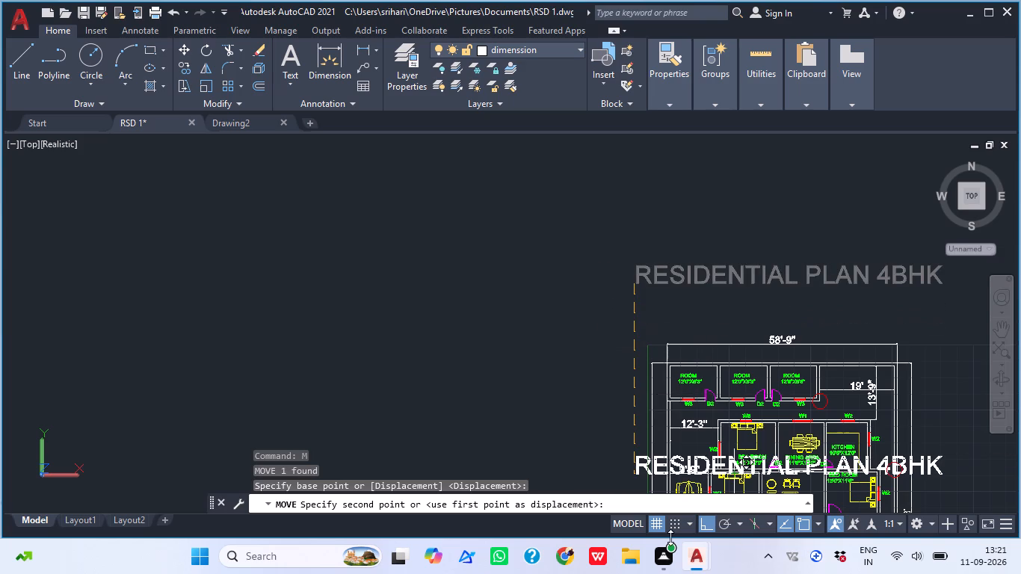
left_click(709, 515)
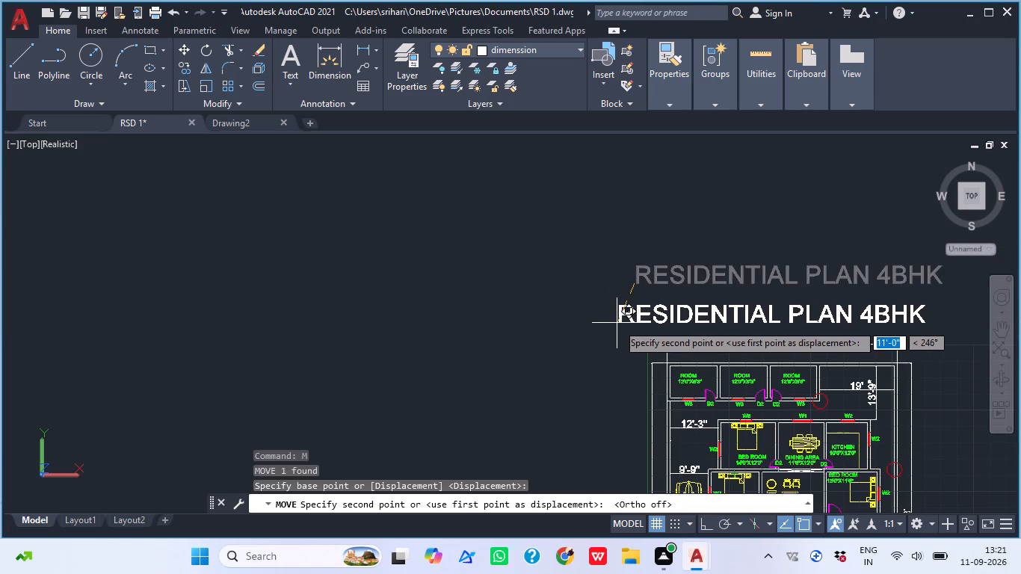
left_click(617, 324)
Move the title a little further down so it sits just above the 58'-9" dimension text.
left_click(741, 311)
left_click(712, 307)
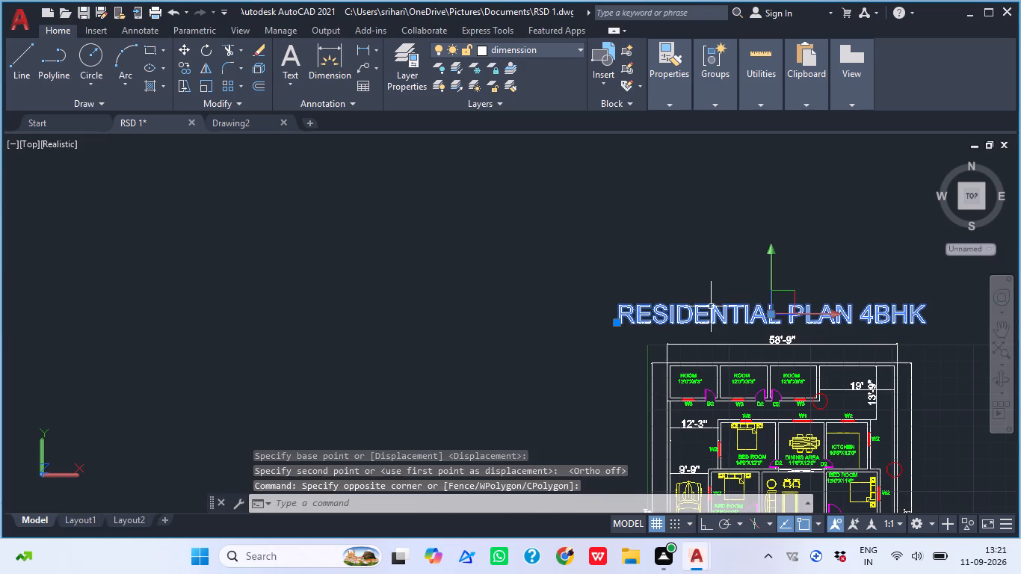
type("M")
key("space")
left_click(715, 312)
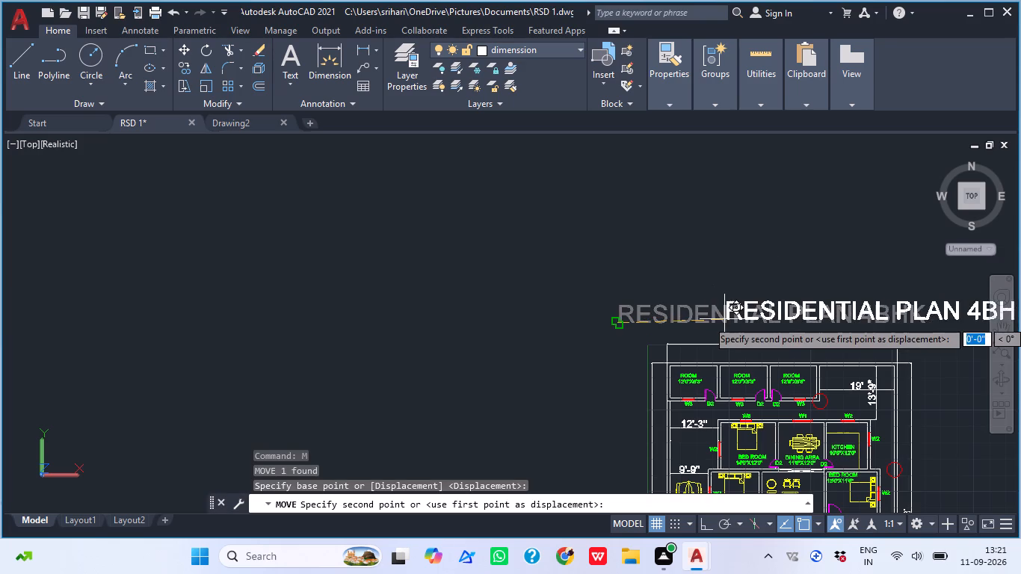
left_click(616, 333)
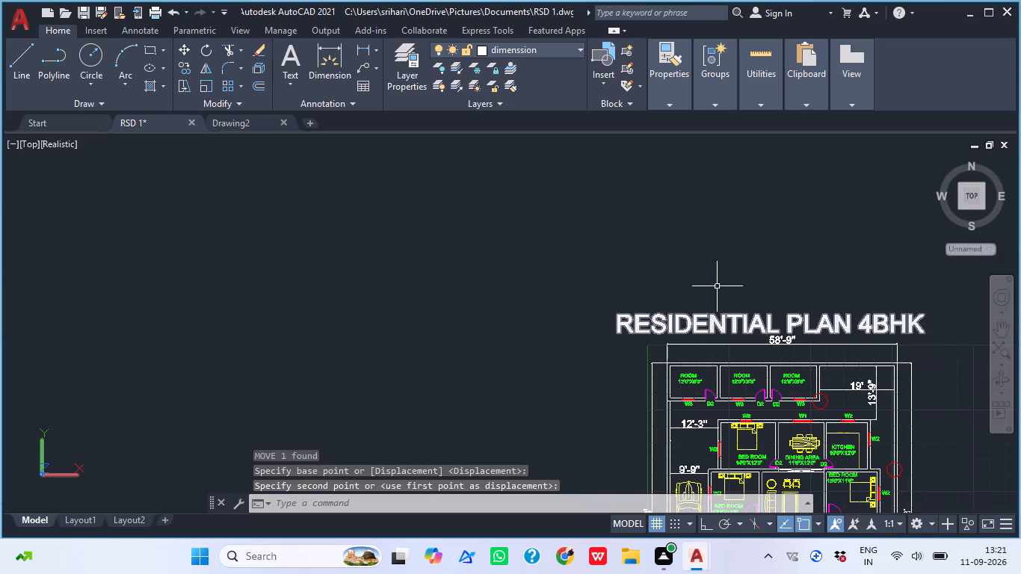
Fine-tune the title's position just above the 58'-9" dimension with one more small freehand move.
middle_click_drag(795, 285, 688, 230)
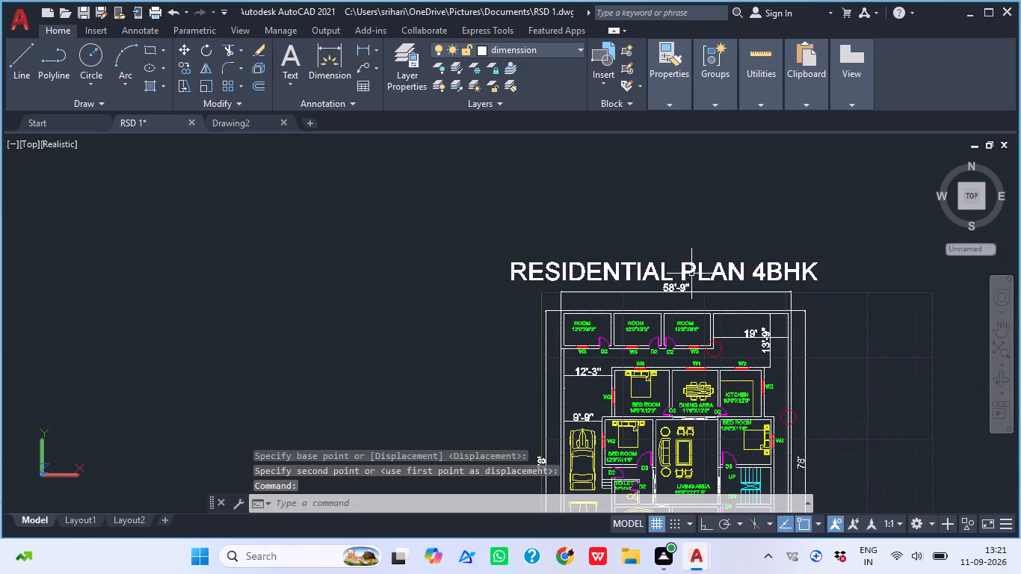
left_click(692, 274)
type("M")
key("space")
left_click(637, 274)
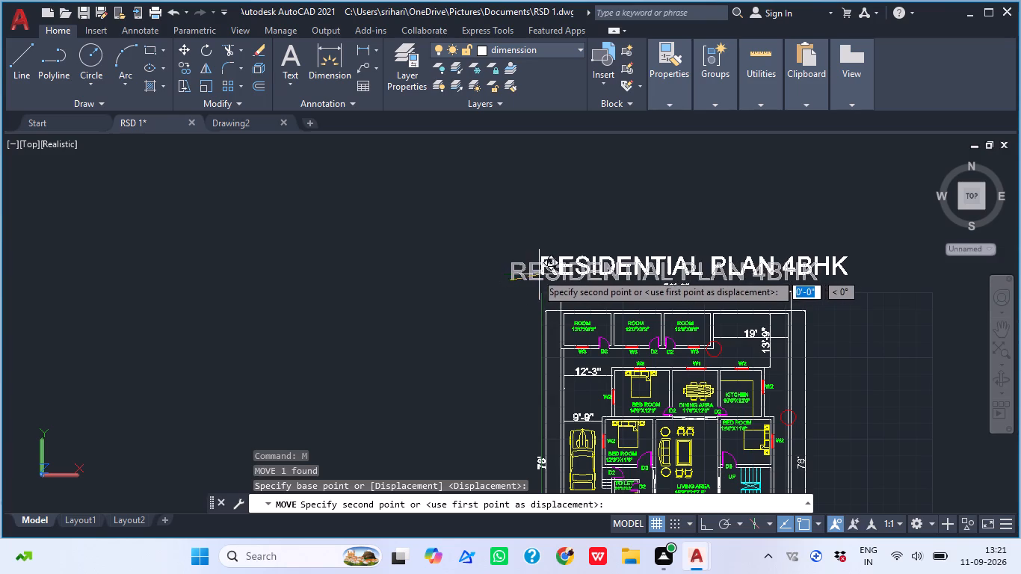
scroll(525, 277, "up", 1)
left_click(514, 283)
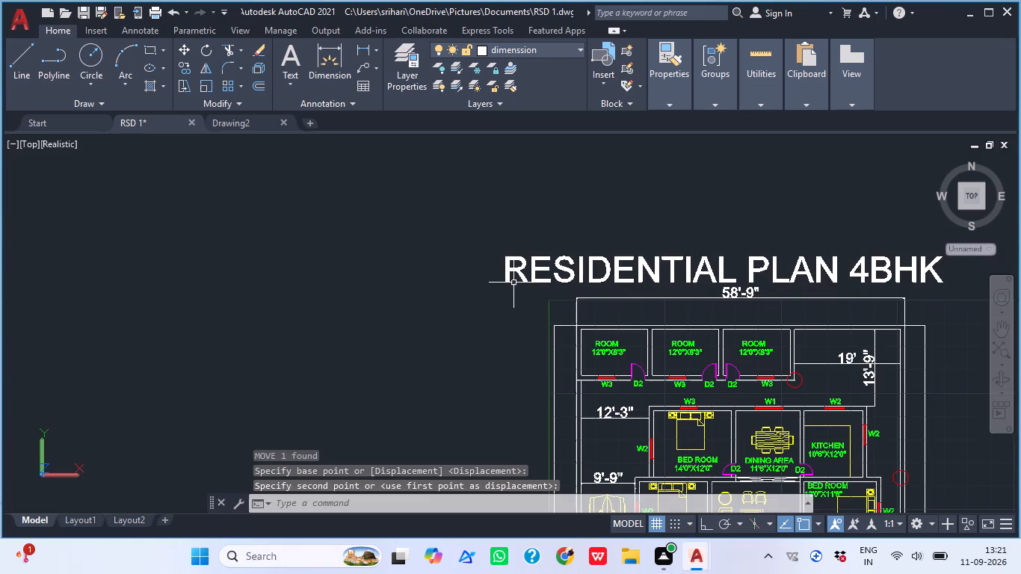
Review the whole floor plan together with its title.
scroll(516, 278, "down", 2)
scroll(623, 309, "down", 1)
middle_click_drag(638, 316, 648, 261)
middle_click(648, 257)
scroll(656, 315, "up", 1)
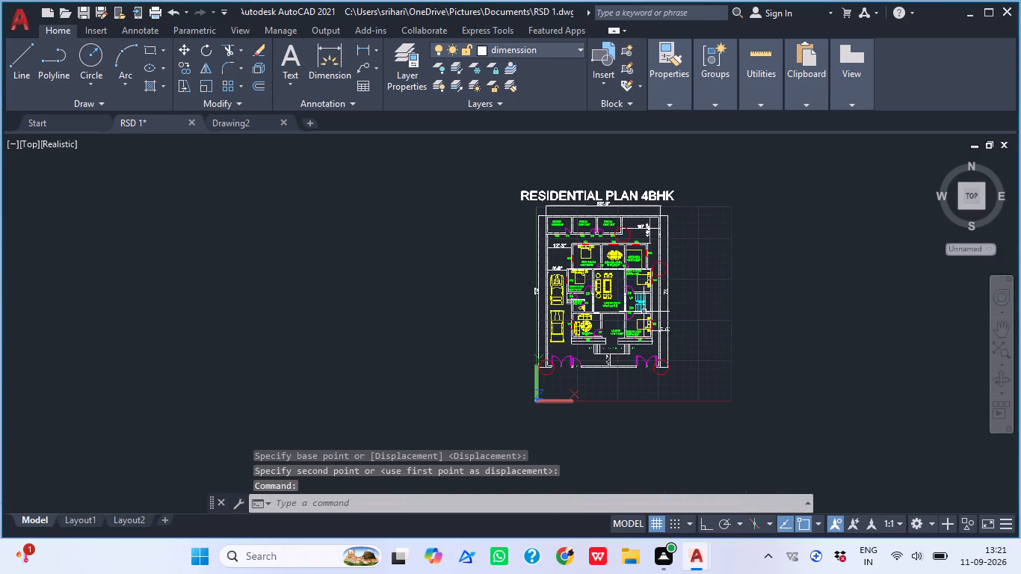
scroll(643, 312, "up", 1)
middle_click_drag(643, 312, 611, 343)
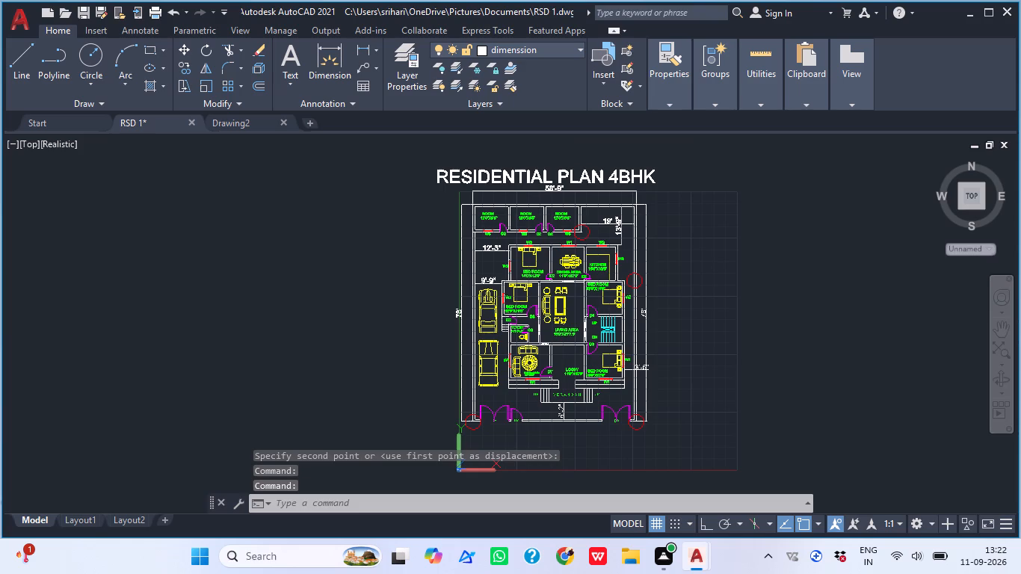
key("Escape")
key("Escape")
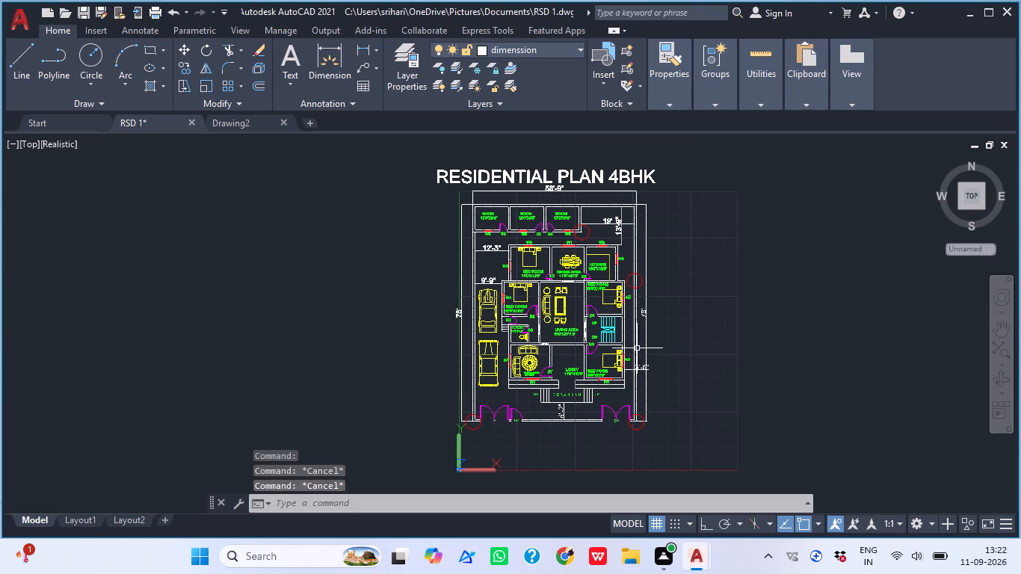
Examine the front boundary wall corner beside the eastern D8 gate and its adjoining lines.
scroll(623, 425, "up", 3)
scroll(684, 397, "up", 1)
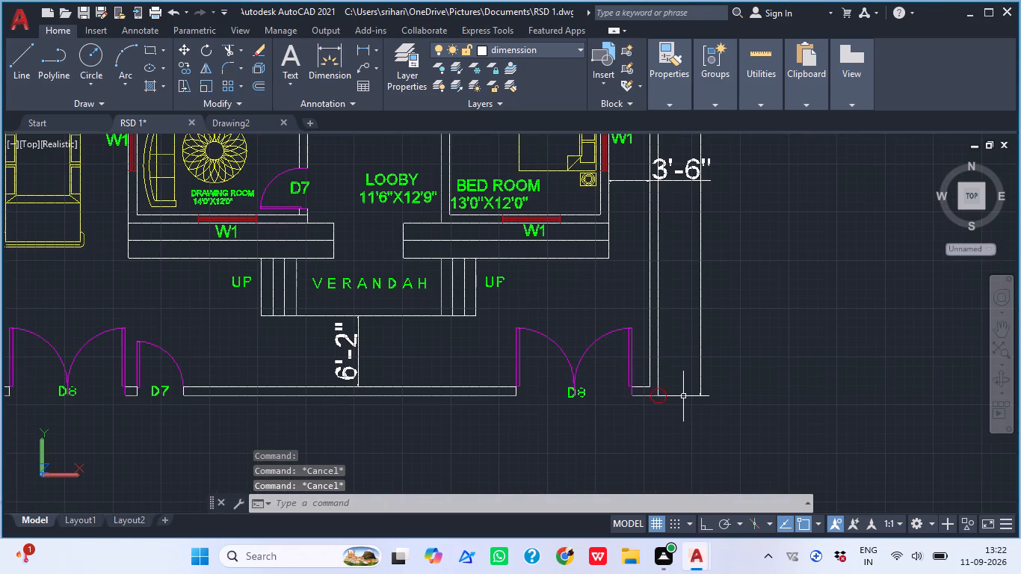
scroll(670, 385, "up", 2)
middle_click(670, 385)
scroll(682, 408, "up", 1)
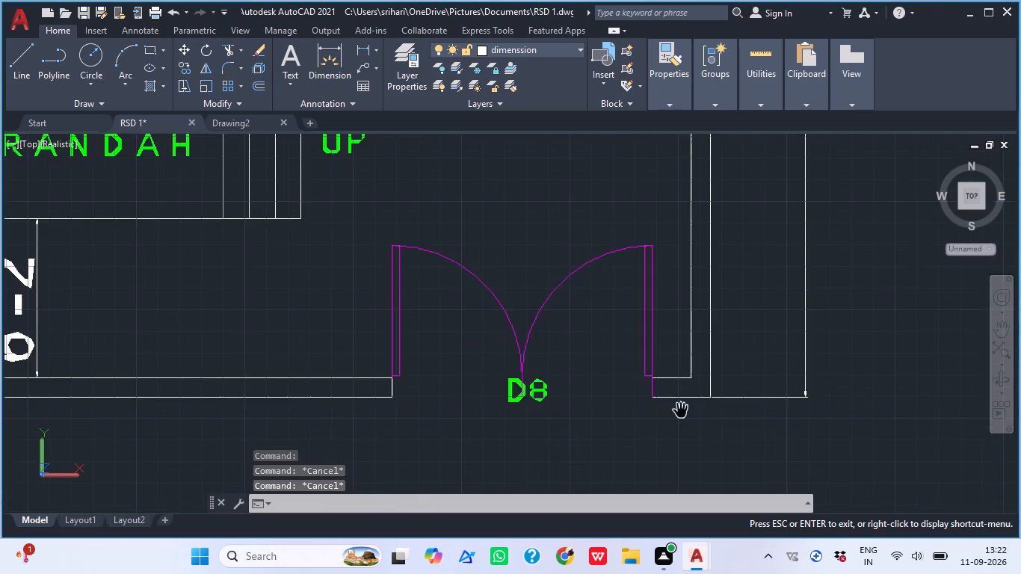
scroll(682, 408, "down", 4)
key("Escape")
middle_click_drag(668, 388, 753, 389)
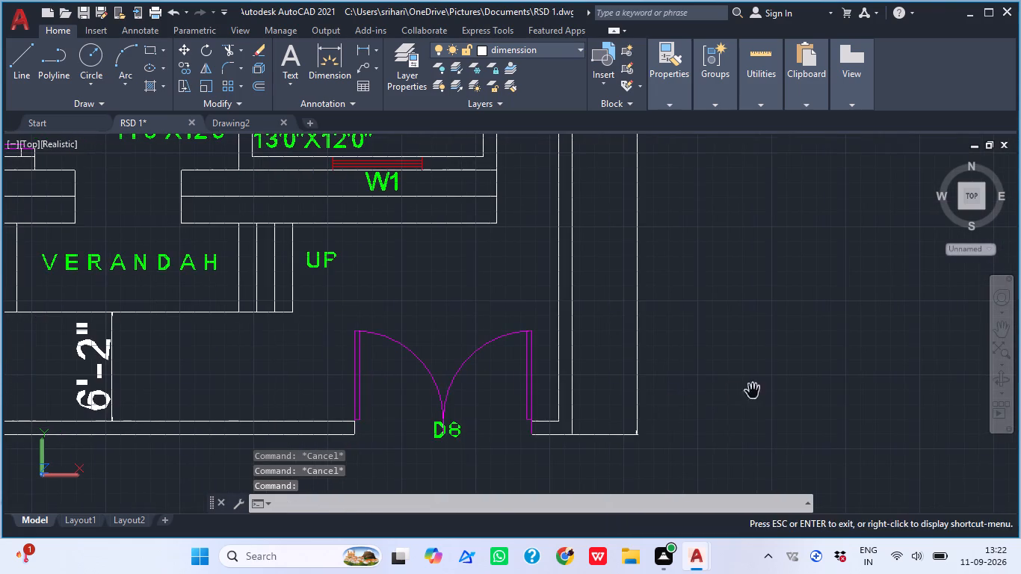
scroll(596, 442, "up", 2)
scroll(517, 448, "up", 3)
scroll(590, 400, "up", 4)
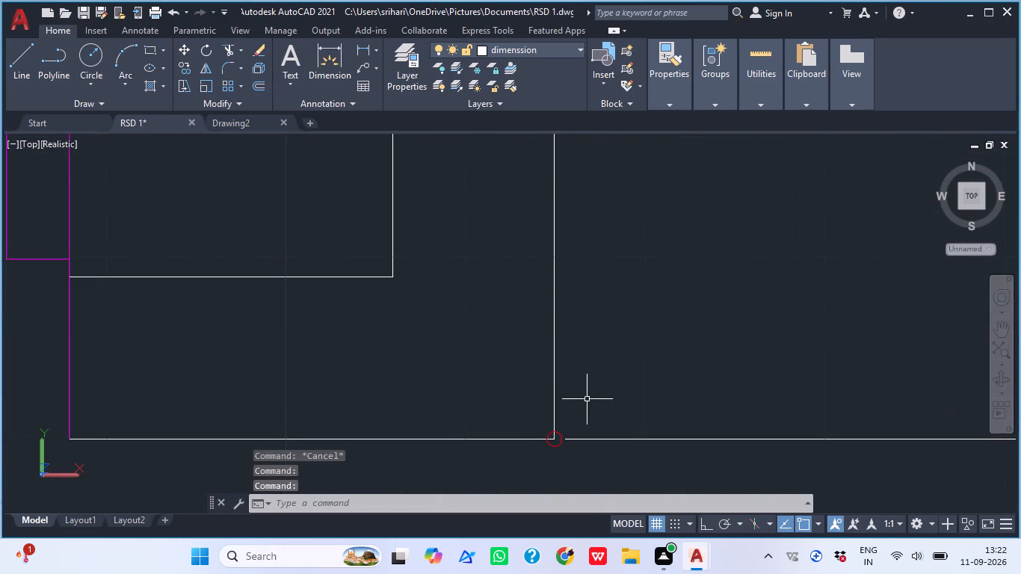
scroll(576, 408, "up", 3)
scroll(567, 500, "up", 3)
scroll(599, 422, "down", 5)
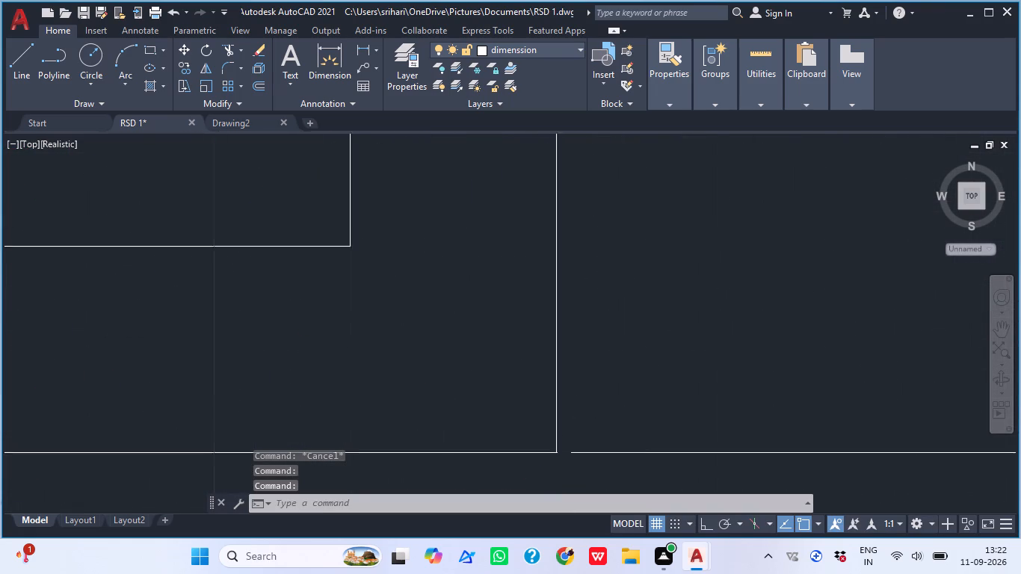
scroll(622, 407, "down", 5)
middle_click_drag(570, 323, 540, 494)
scroll(616, 314, "down", 4)
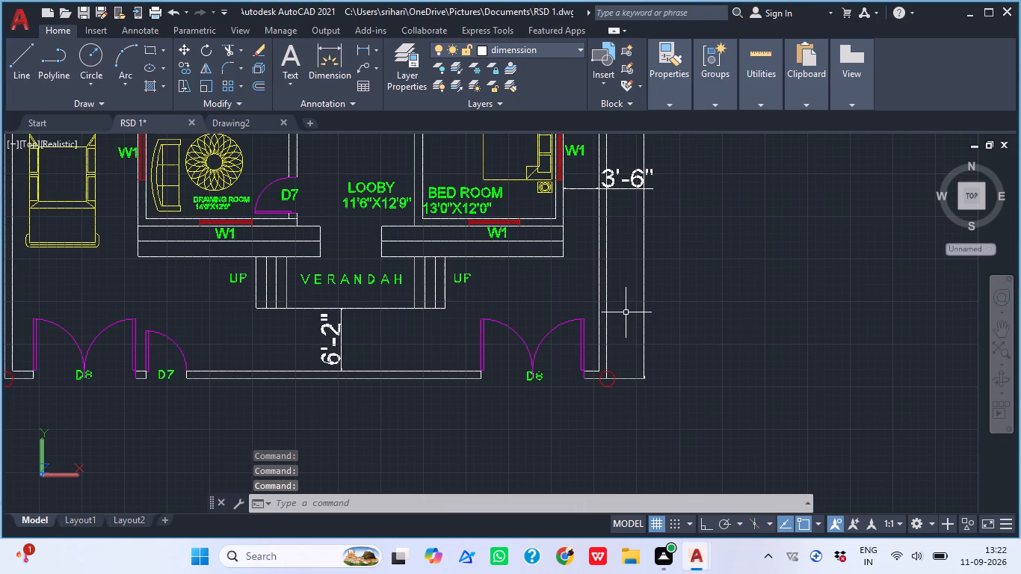
scroll(657, 307, "down", 2)
Examine the rear rooms, the 58'-9" dimension and the title's placement above the plan.
middle_click_drag(644, 294, 638, 418)
middle_click_drag(594, 268, 593, 288)
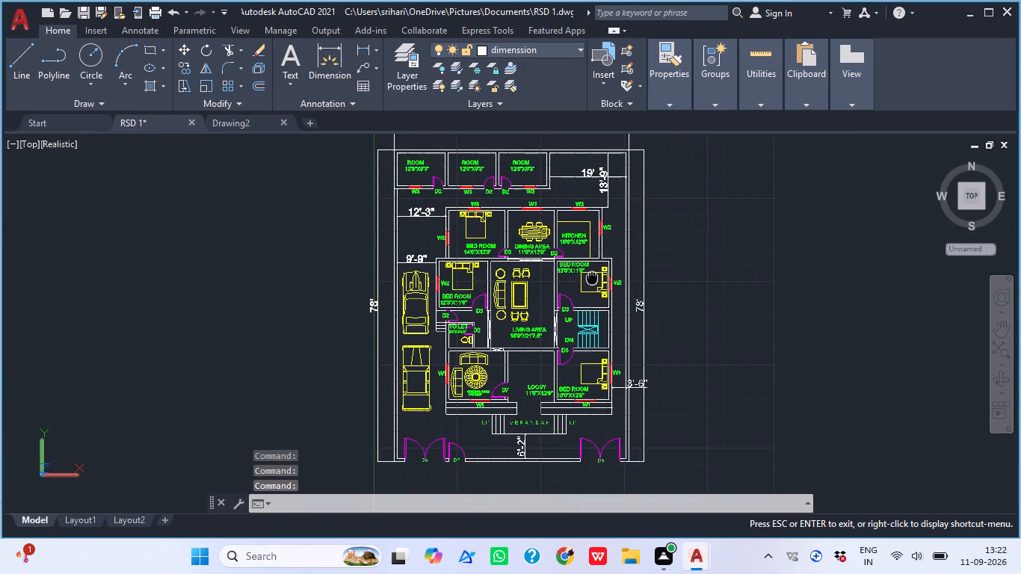
middle_click_drag(593, 288, 587, 333)
middle_click_drag(527, 285, 527, 327)
scroll(442, 226, "up", 2)
middle_click_drag(558, 215, 504, 248)
scroll(546, 277, "up", 1)
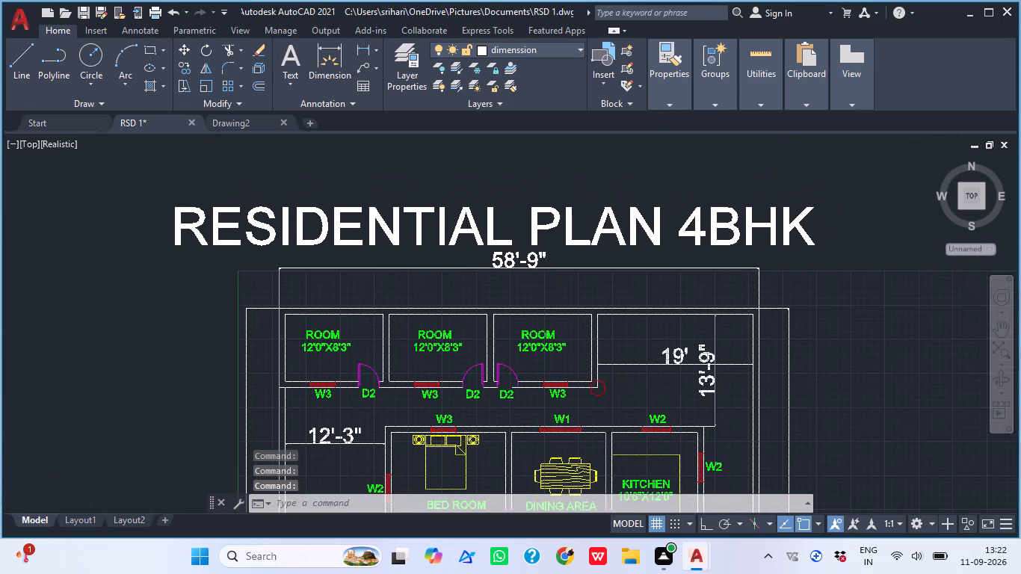
scroll(546, 277, "up", 4)
scroll(546, 277, "down", 6)
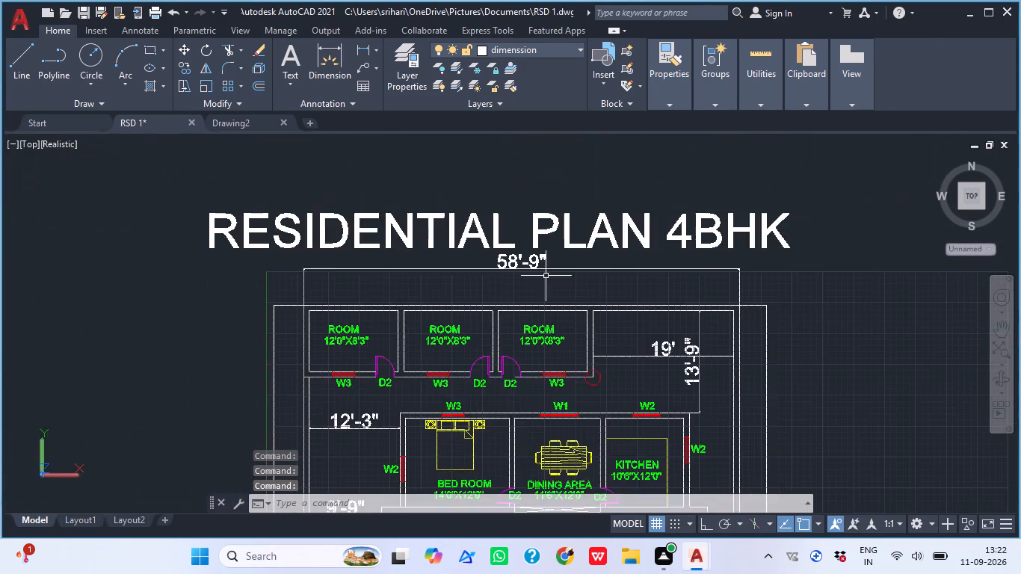
scroll(546, 277, "down", 2)
middle_click_drag(549, 268, 555, 210)
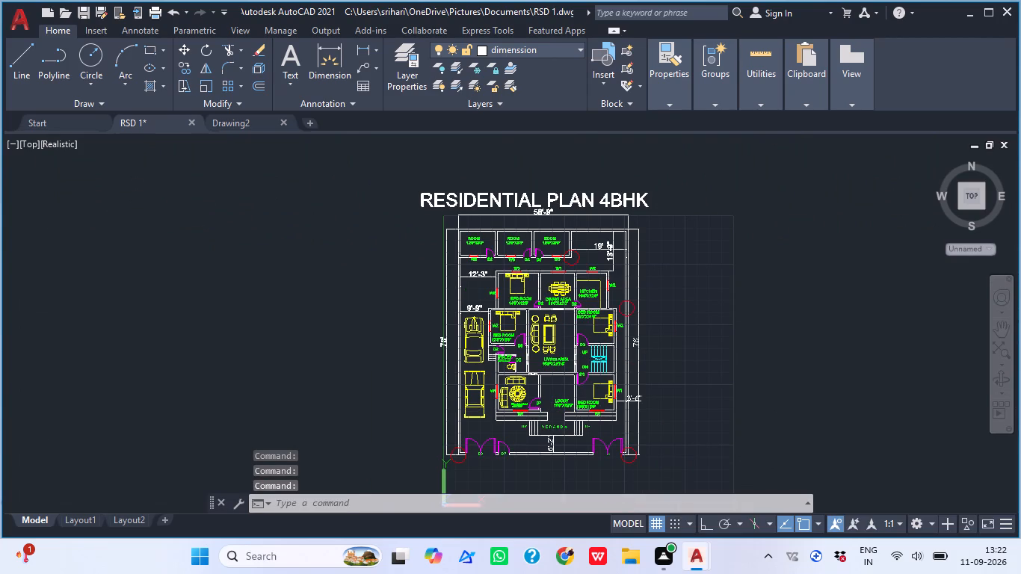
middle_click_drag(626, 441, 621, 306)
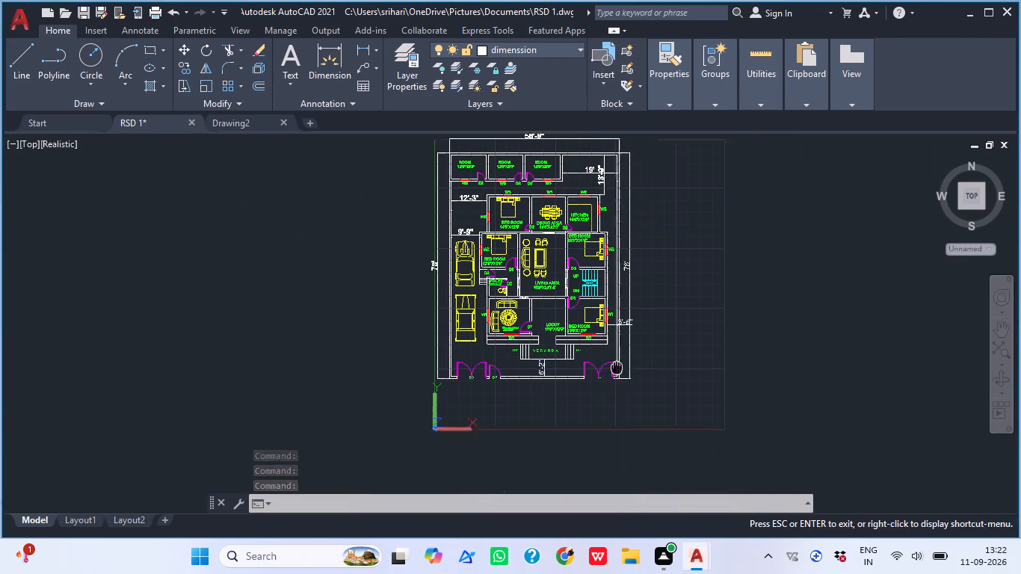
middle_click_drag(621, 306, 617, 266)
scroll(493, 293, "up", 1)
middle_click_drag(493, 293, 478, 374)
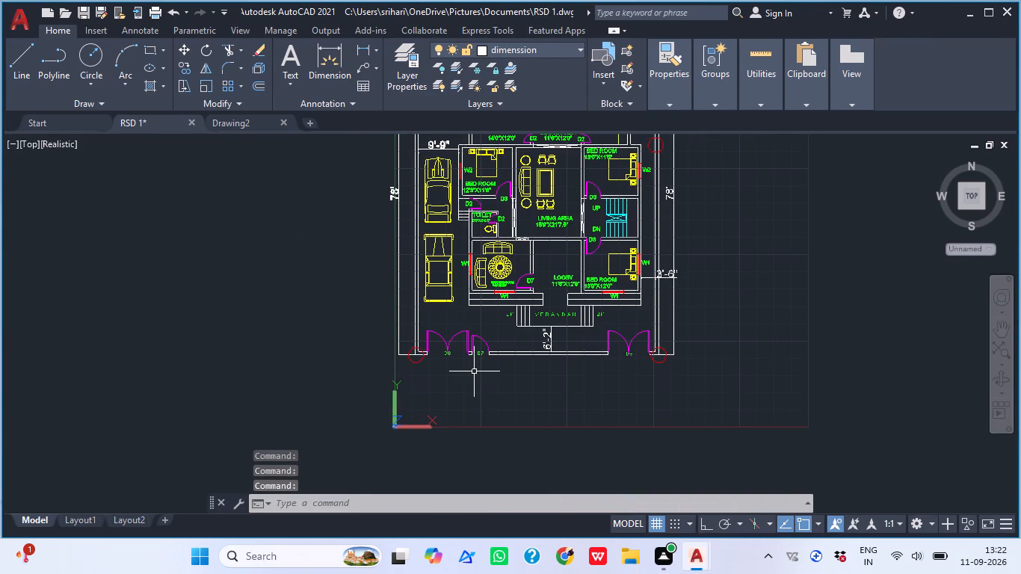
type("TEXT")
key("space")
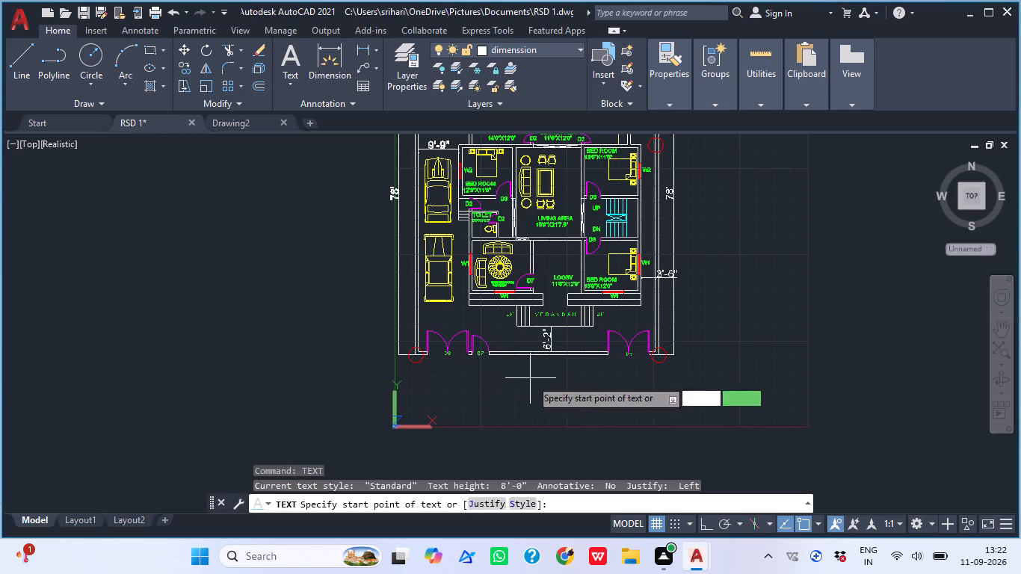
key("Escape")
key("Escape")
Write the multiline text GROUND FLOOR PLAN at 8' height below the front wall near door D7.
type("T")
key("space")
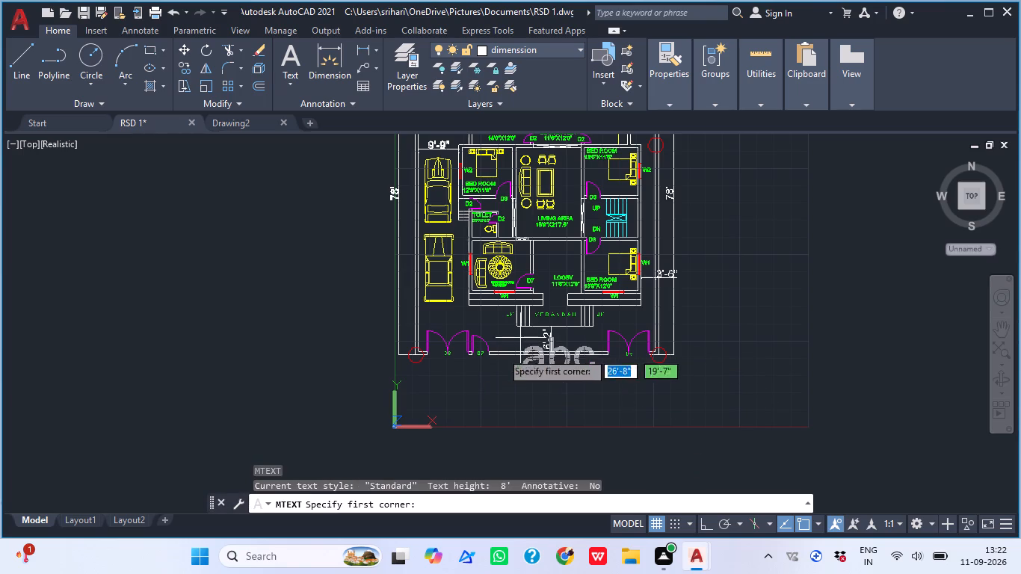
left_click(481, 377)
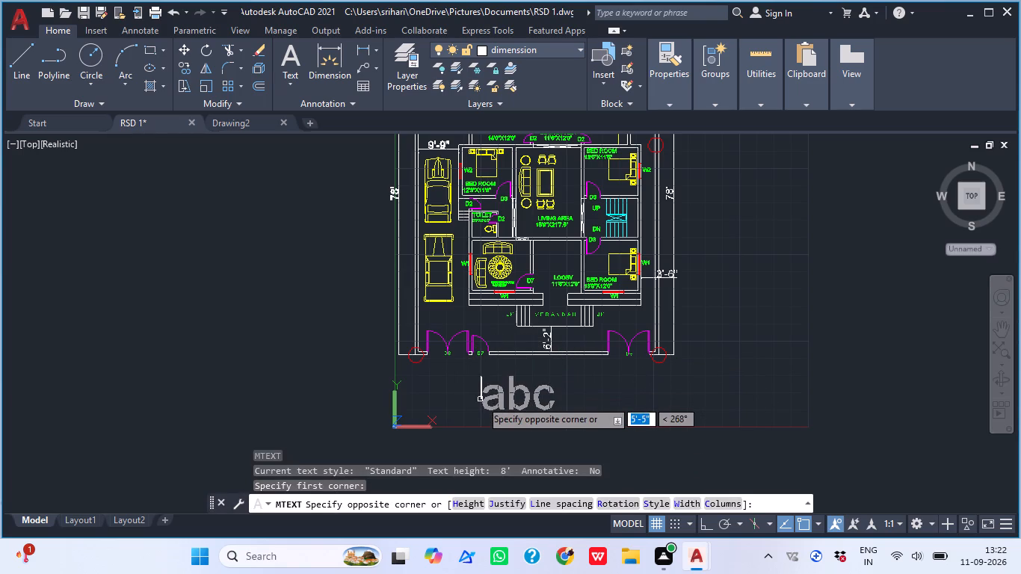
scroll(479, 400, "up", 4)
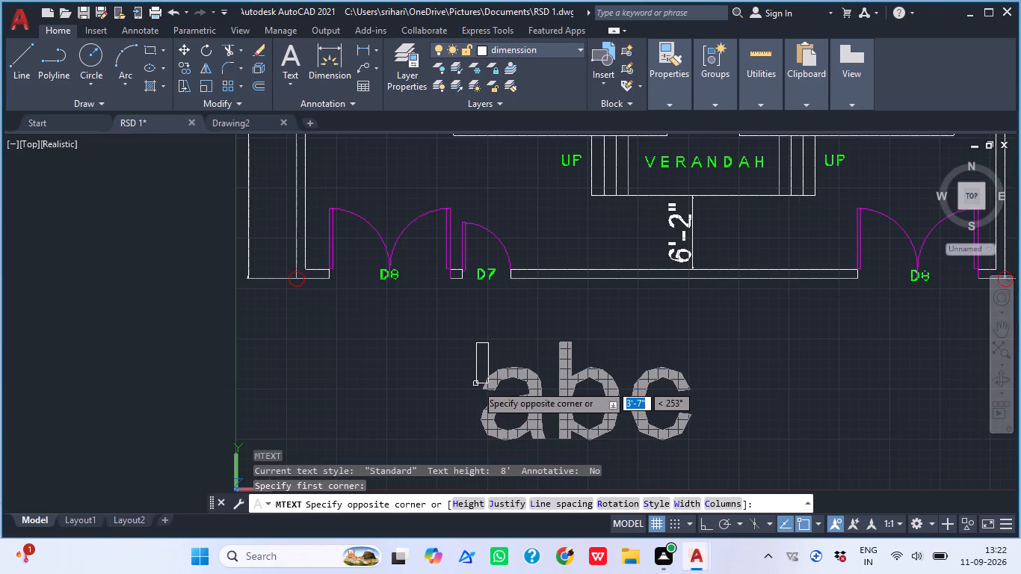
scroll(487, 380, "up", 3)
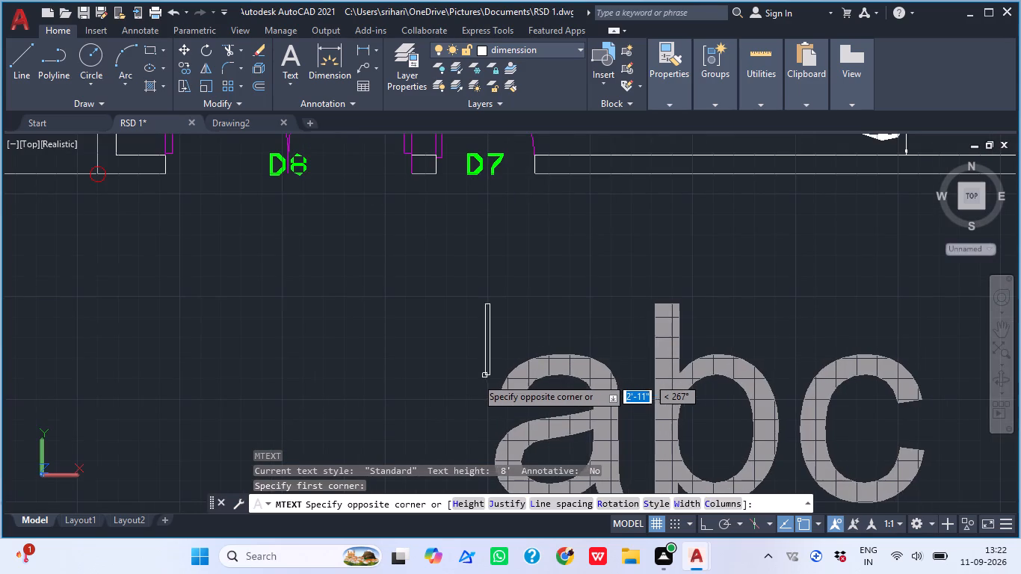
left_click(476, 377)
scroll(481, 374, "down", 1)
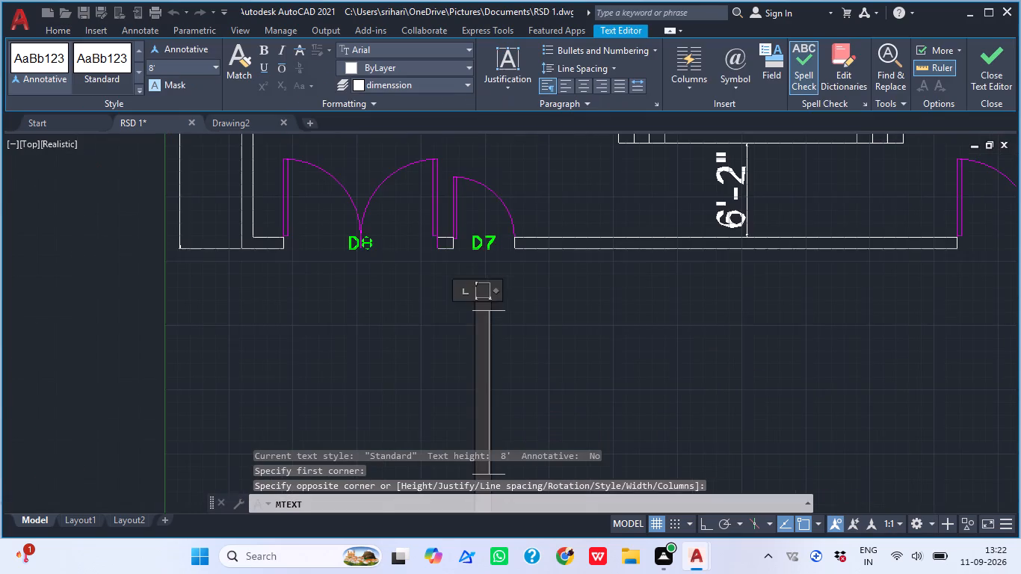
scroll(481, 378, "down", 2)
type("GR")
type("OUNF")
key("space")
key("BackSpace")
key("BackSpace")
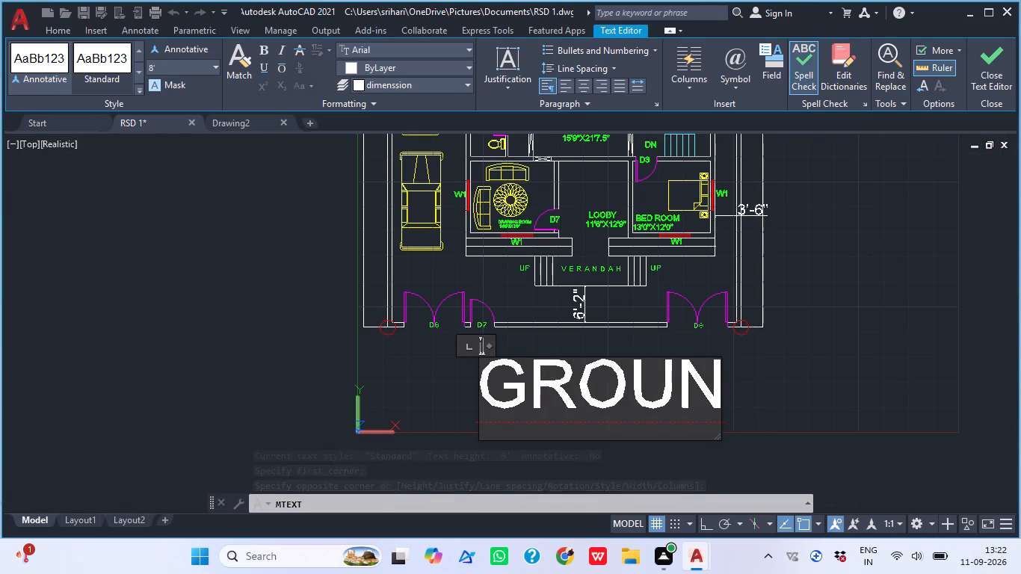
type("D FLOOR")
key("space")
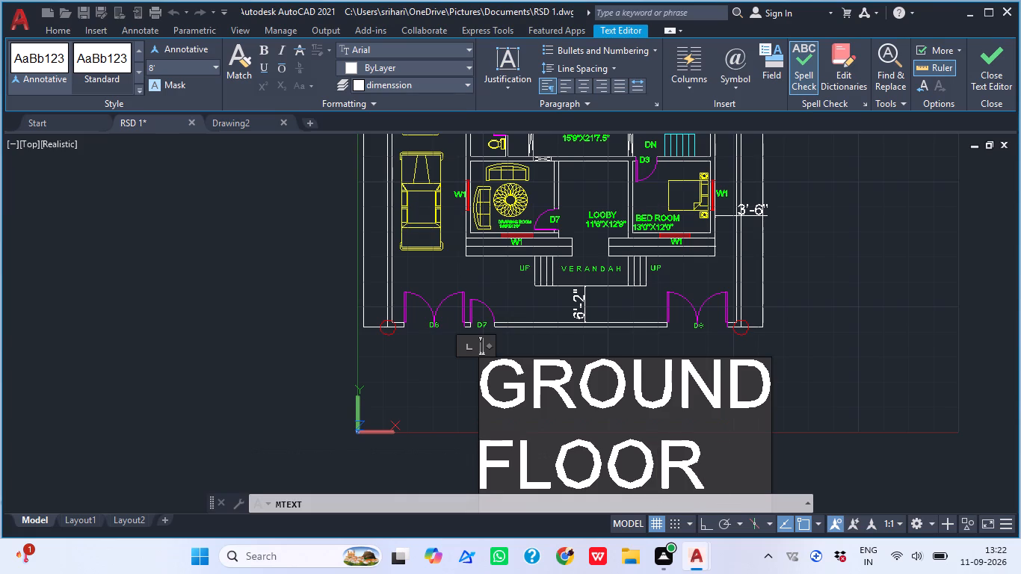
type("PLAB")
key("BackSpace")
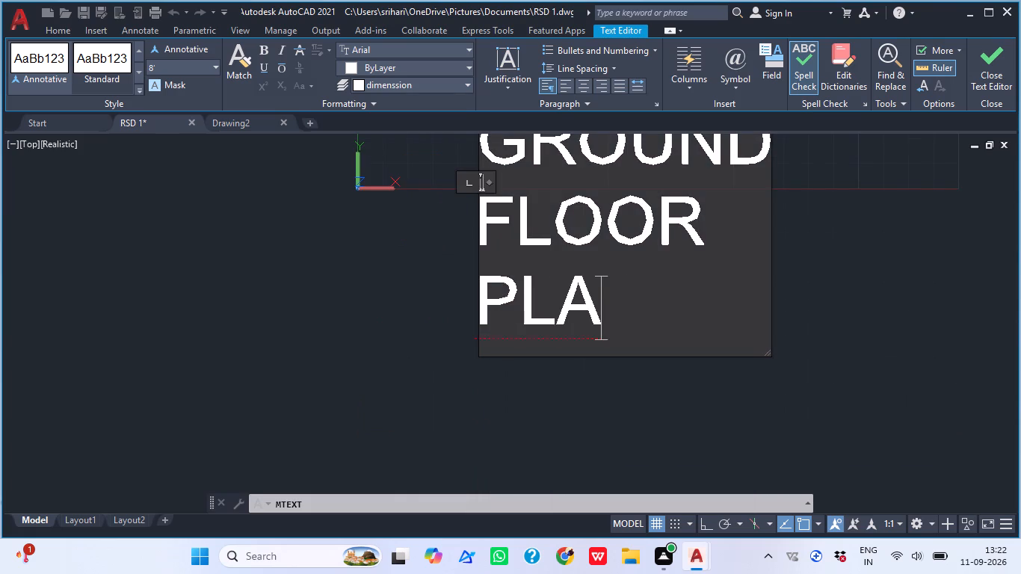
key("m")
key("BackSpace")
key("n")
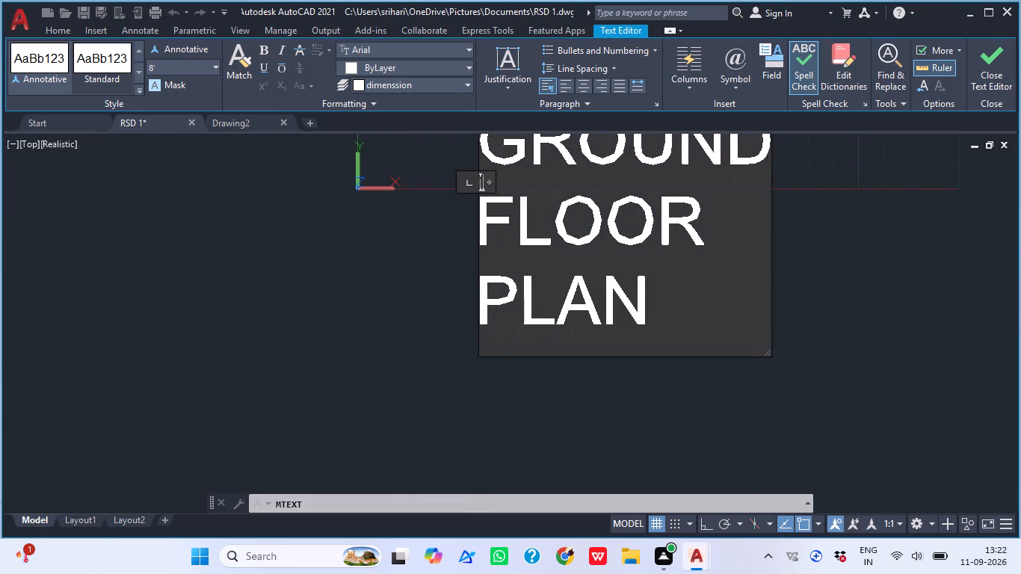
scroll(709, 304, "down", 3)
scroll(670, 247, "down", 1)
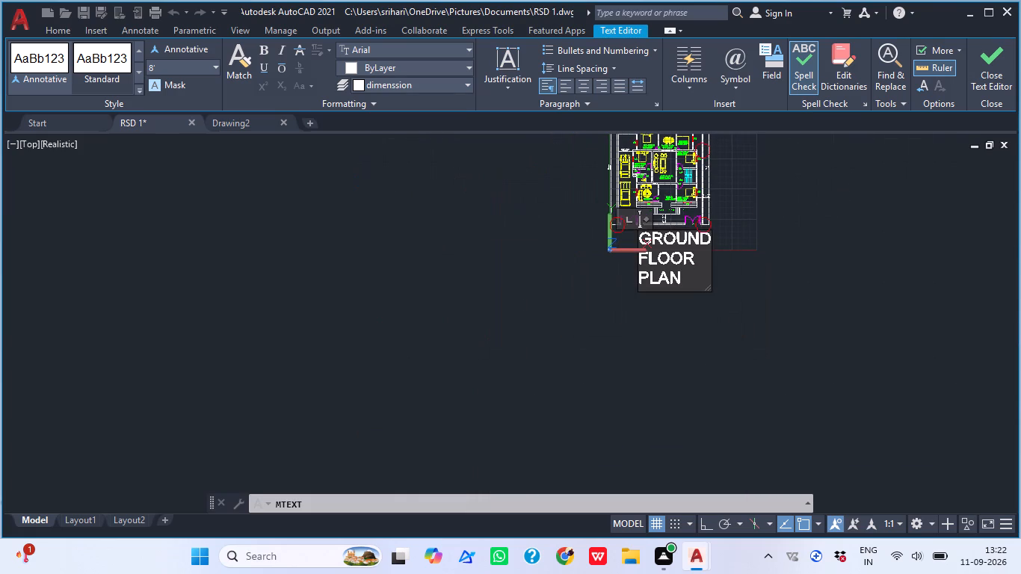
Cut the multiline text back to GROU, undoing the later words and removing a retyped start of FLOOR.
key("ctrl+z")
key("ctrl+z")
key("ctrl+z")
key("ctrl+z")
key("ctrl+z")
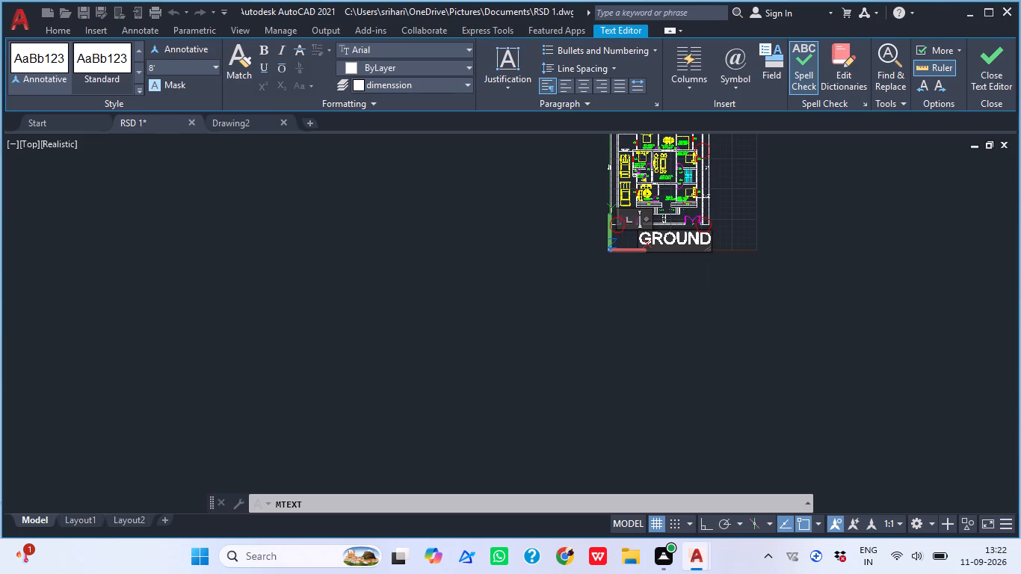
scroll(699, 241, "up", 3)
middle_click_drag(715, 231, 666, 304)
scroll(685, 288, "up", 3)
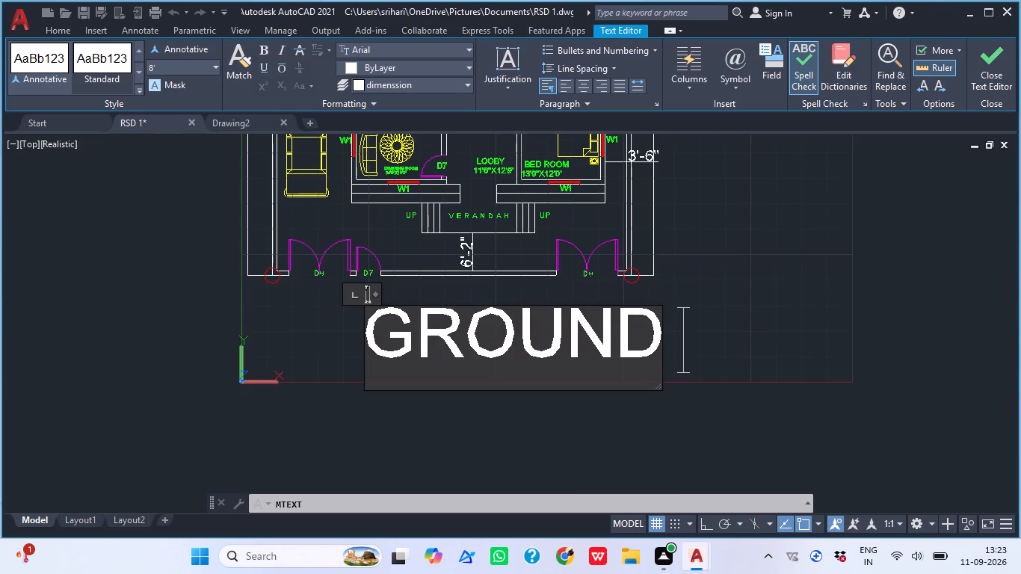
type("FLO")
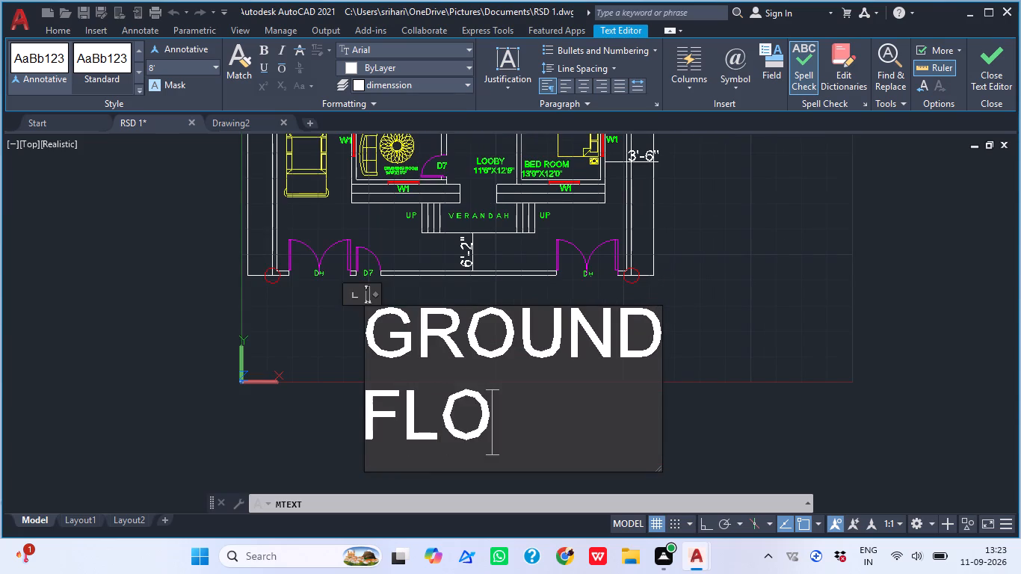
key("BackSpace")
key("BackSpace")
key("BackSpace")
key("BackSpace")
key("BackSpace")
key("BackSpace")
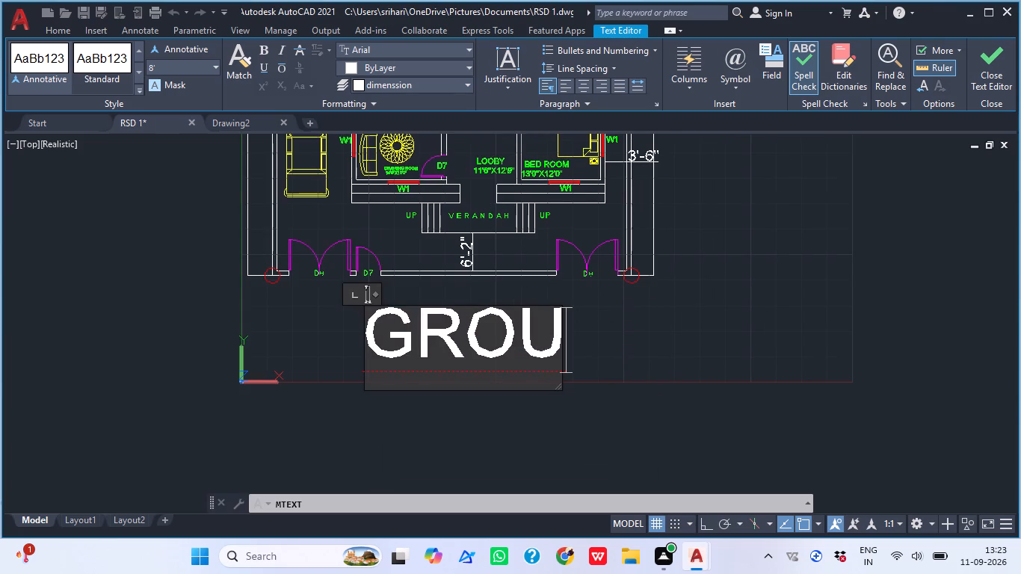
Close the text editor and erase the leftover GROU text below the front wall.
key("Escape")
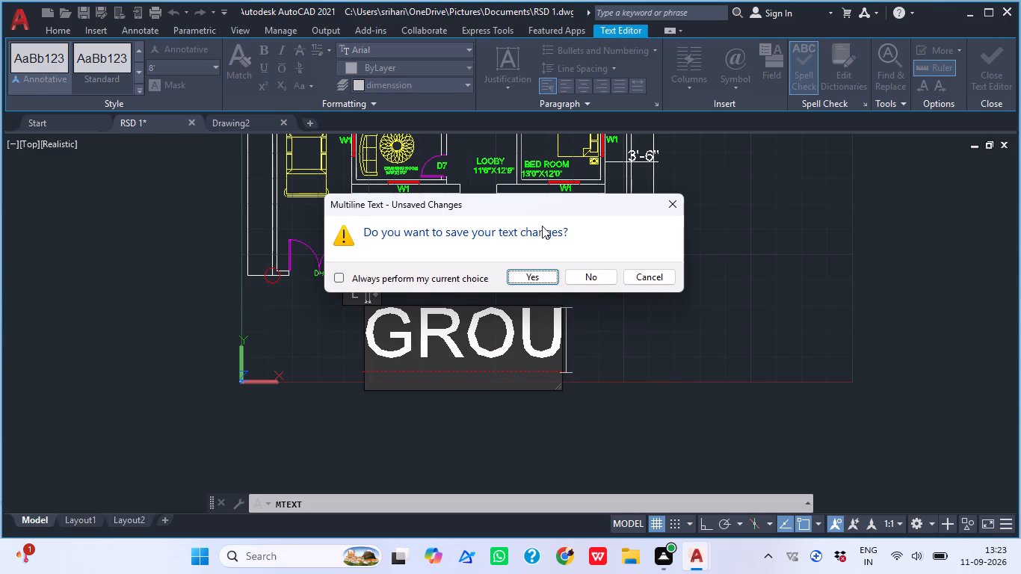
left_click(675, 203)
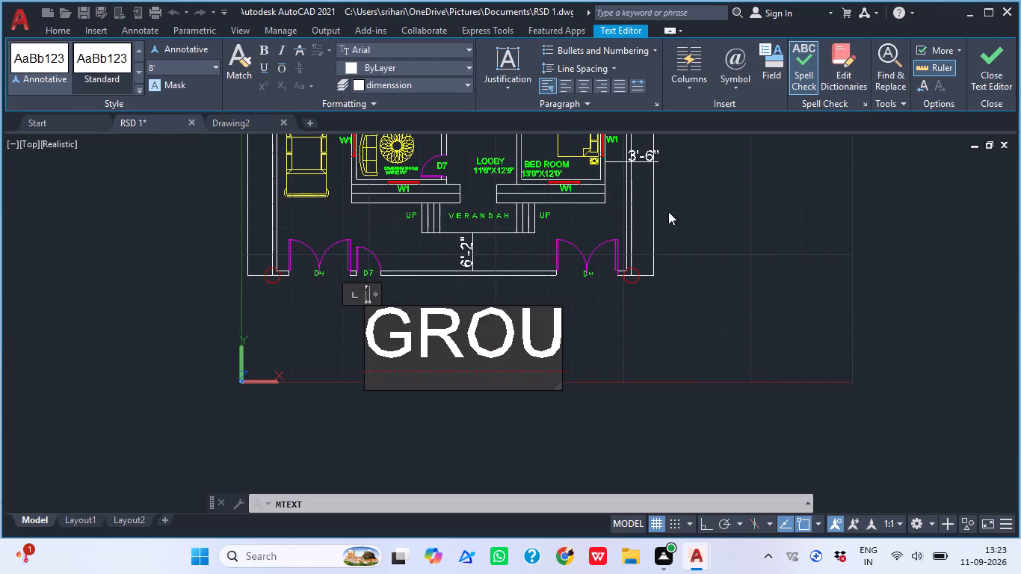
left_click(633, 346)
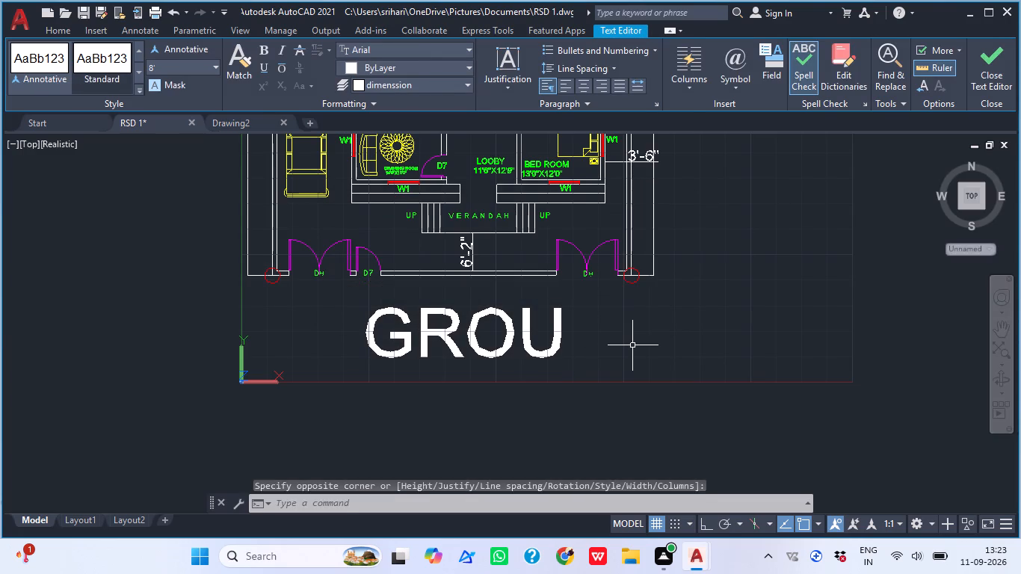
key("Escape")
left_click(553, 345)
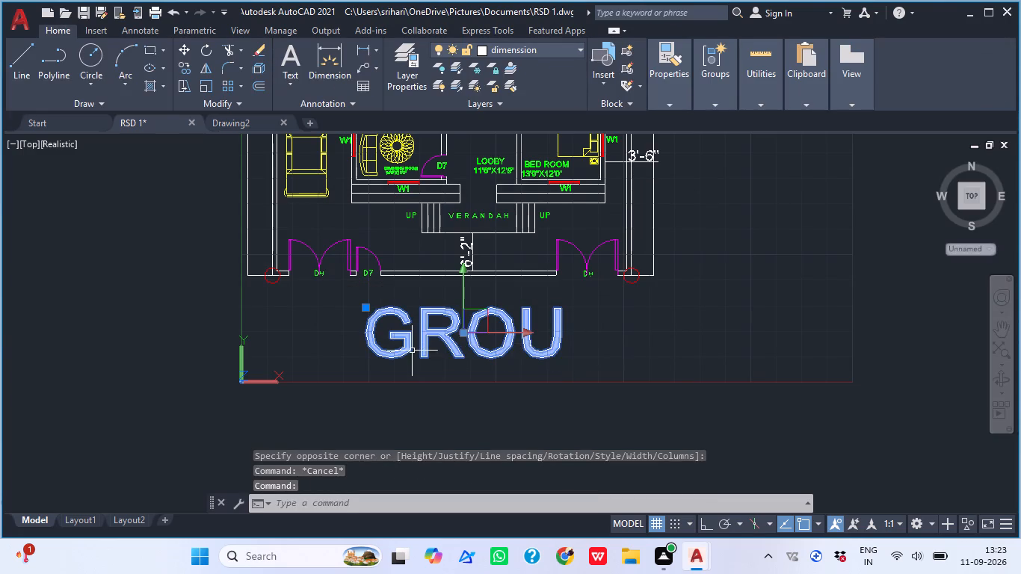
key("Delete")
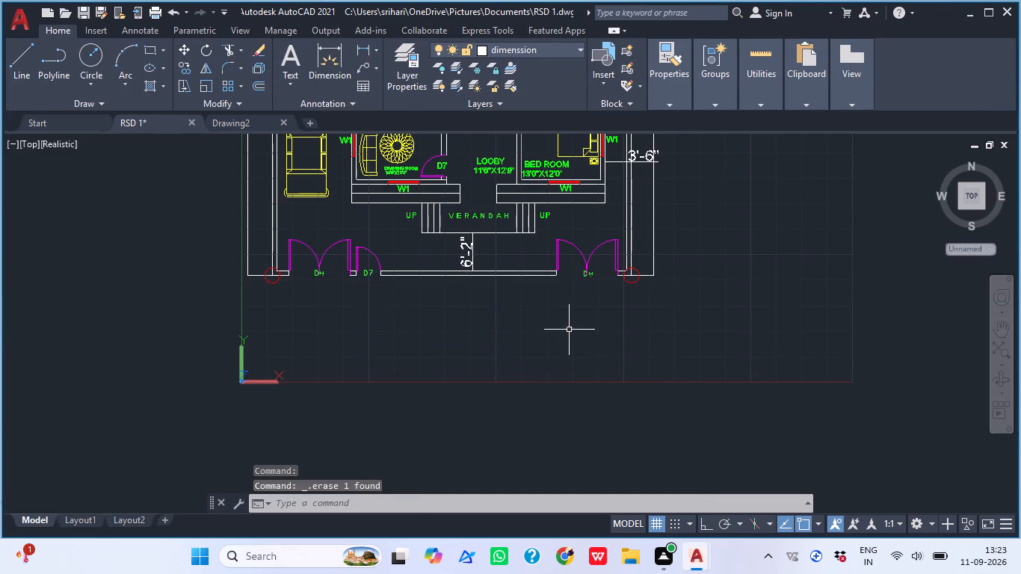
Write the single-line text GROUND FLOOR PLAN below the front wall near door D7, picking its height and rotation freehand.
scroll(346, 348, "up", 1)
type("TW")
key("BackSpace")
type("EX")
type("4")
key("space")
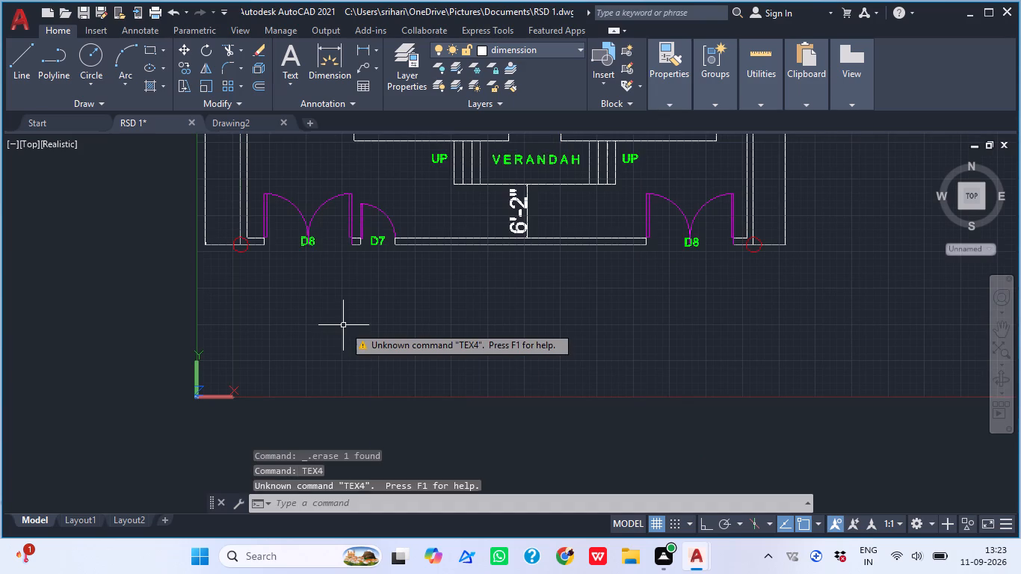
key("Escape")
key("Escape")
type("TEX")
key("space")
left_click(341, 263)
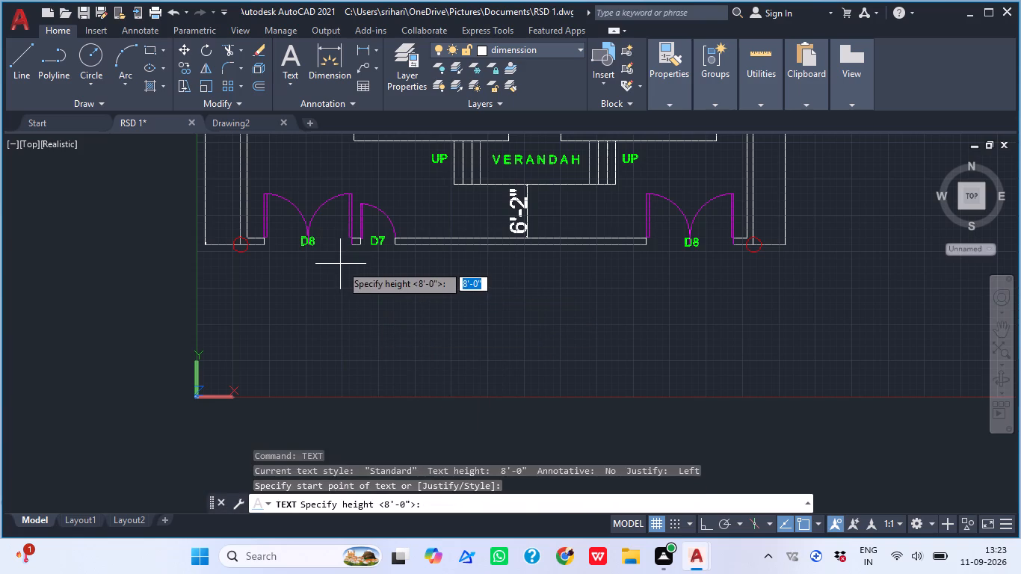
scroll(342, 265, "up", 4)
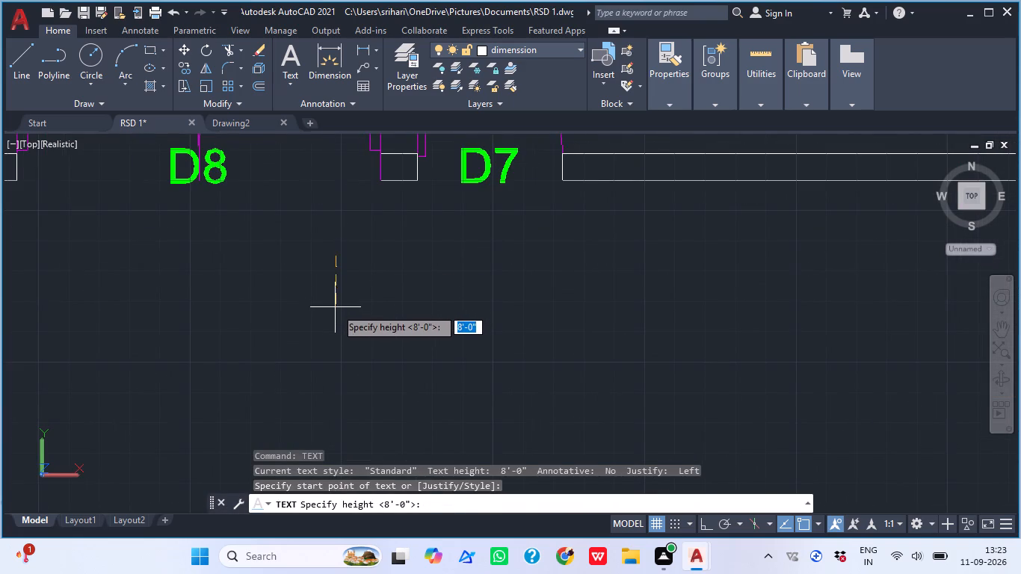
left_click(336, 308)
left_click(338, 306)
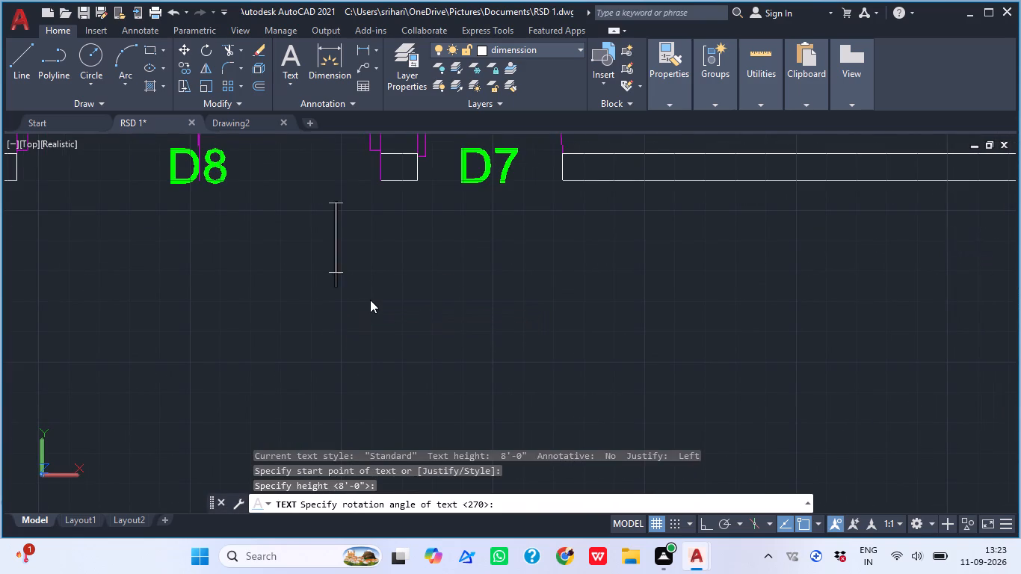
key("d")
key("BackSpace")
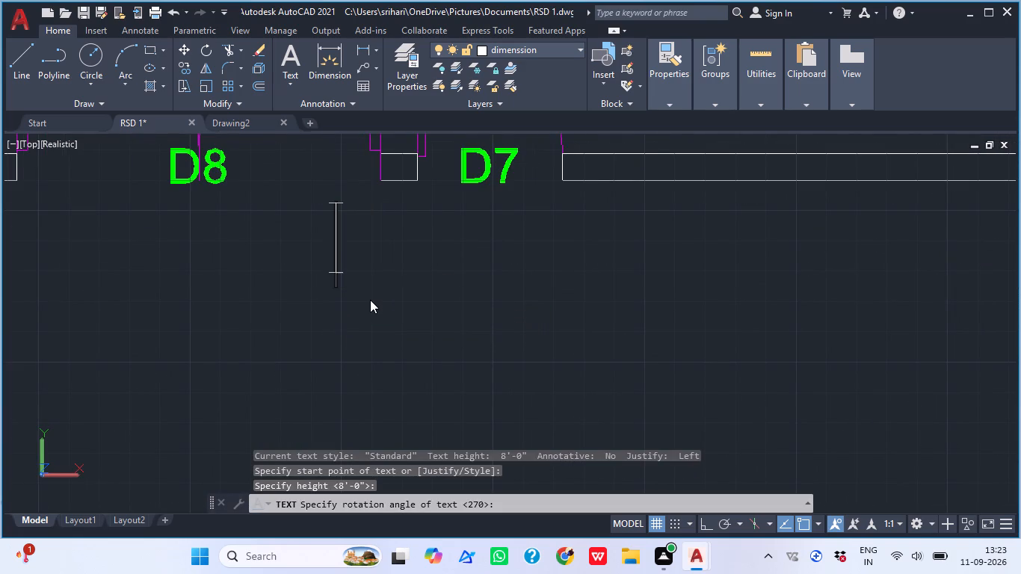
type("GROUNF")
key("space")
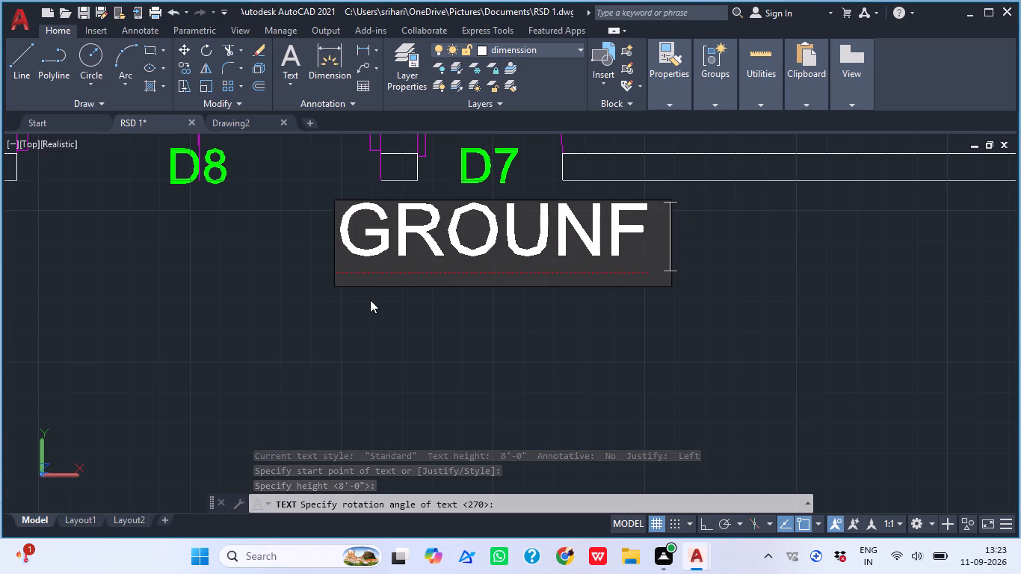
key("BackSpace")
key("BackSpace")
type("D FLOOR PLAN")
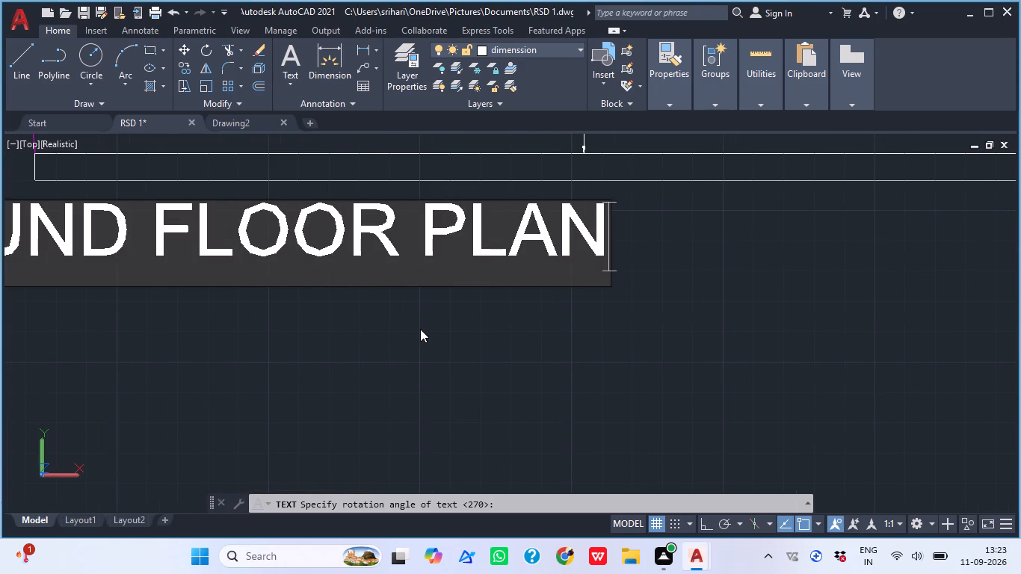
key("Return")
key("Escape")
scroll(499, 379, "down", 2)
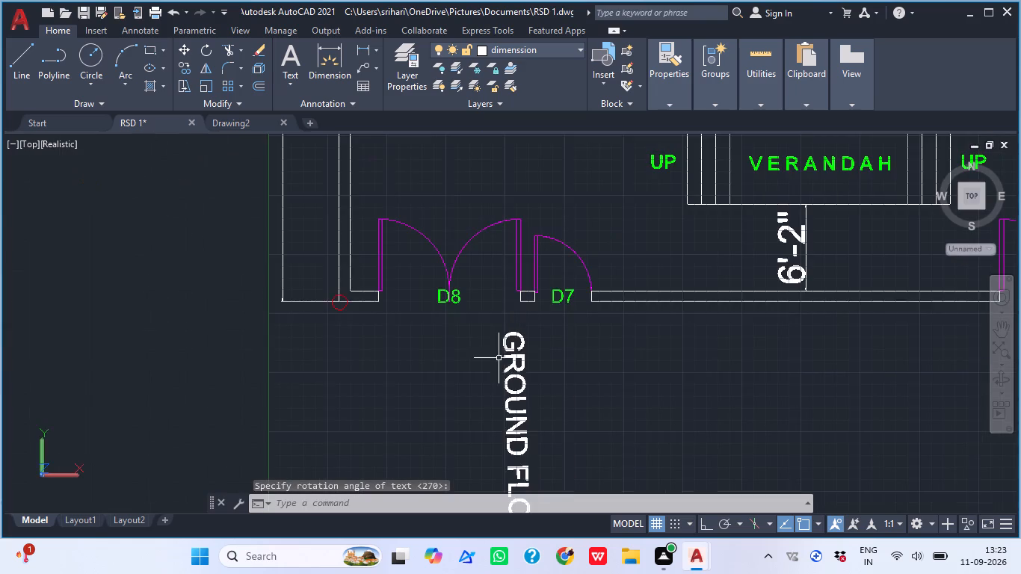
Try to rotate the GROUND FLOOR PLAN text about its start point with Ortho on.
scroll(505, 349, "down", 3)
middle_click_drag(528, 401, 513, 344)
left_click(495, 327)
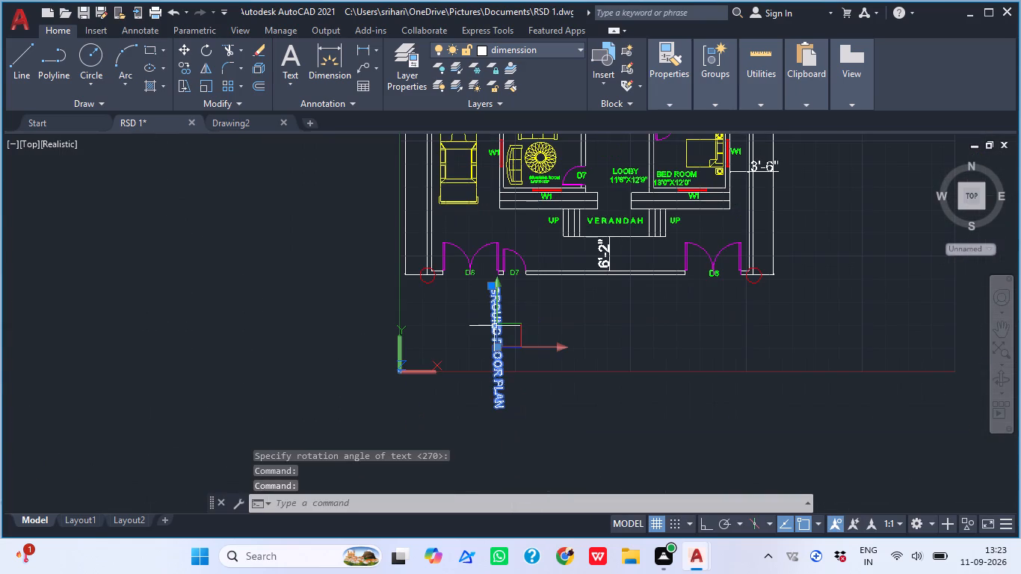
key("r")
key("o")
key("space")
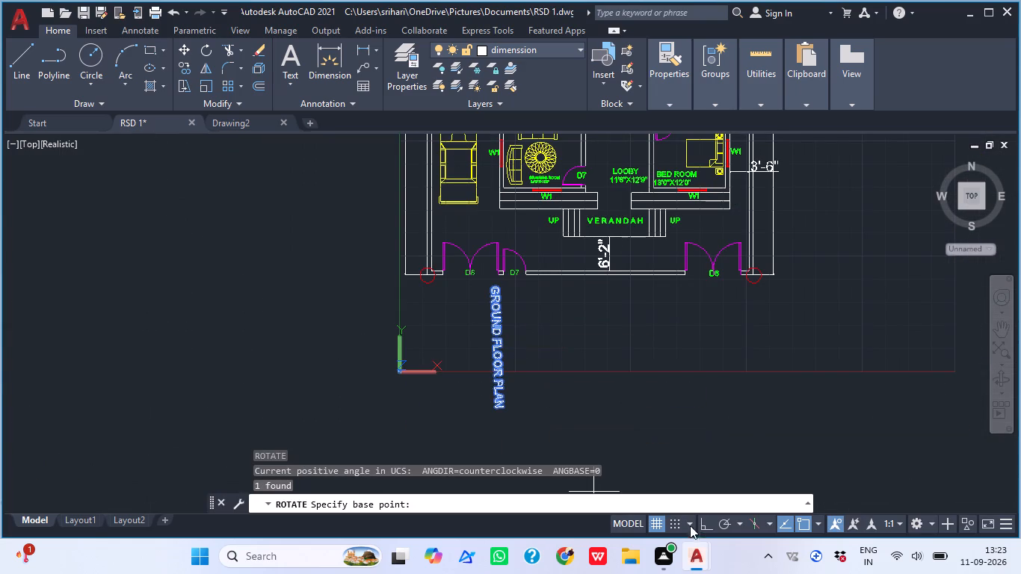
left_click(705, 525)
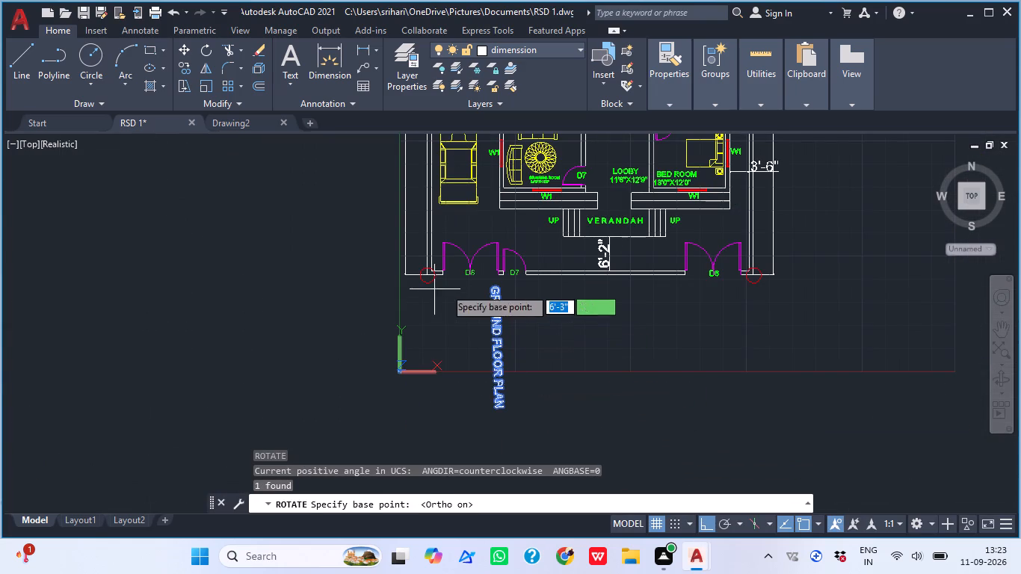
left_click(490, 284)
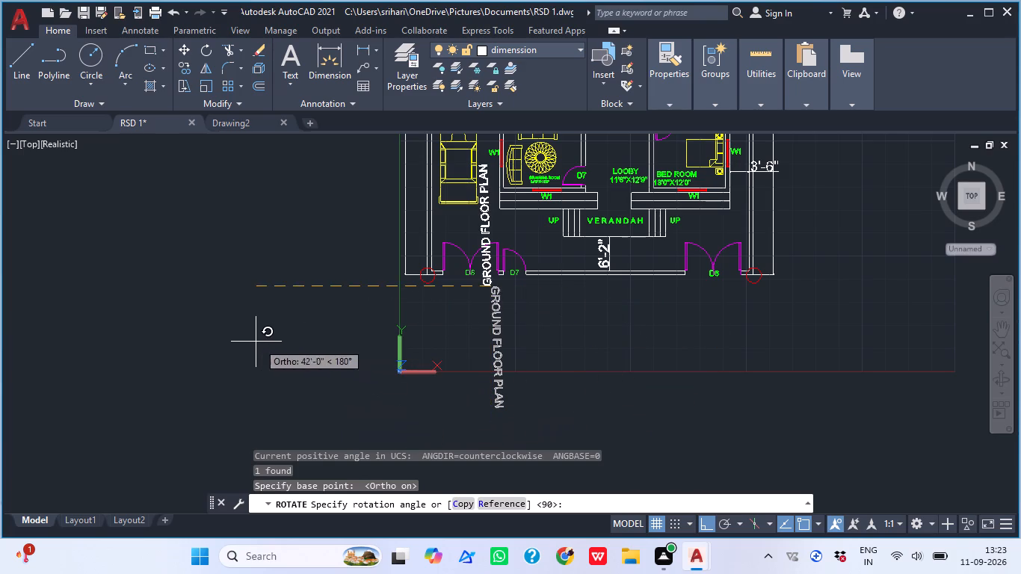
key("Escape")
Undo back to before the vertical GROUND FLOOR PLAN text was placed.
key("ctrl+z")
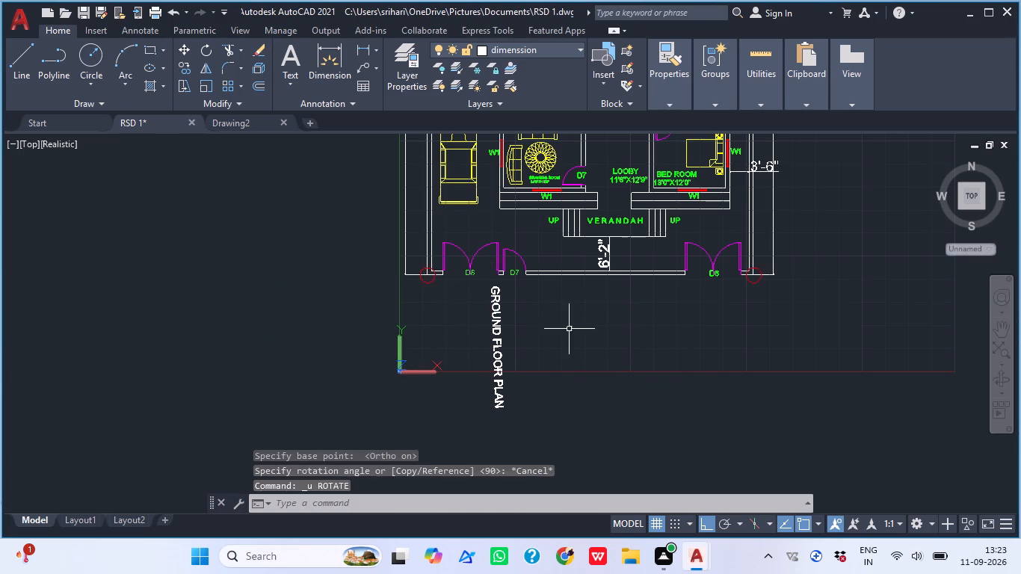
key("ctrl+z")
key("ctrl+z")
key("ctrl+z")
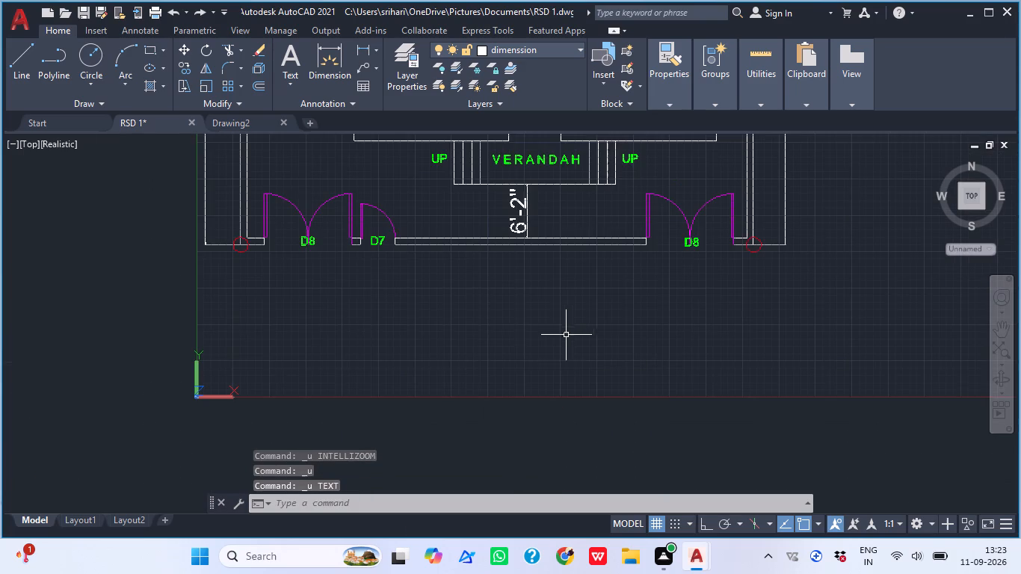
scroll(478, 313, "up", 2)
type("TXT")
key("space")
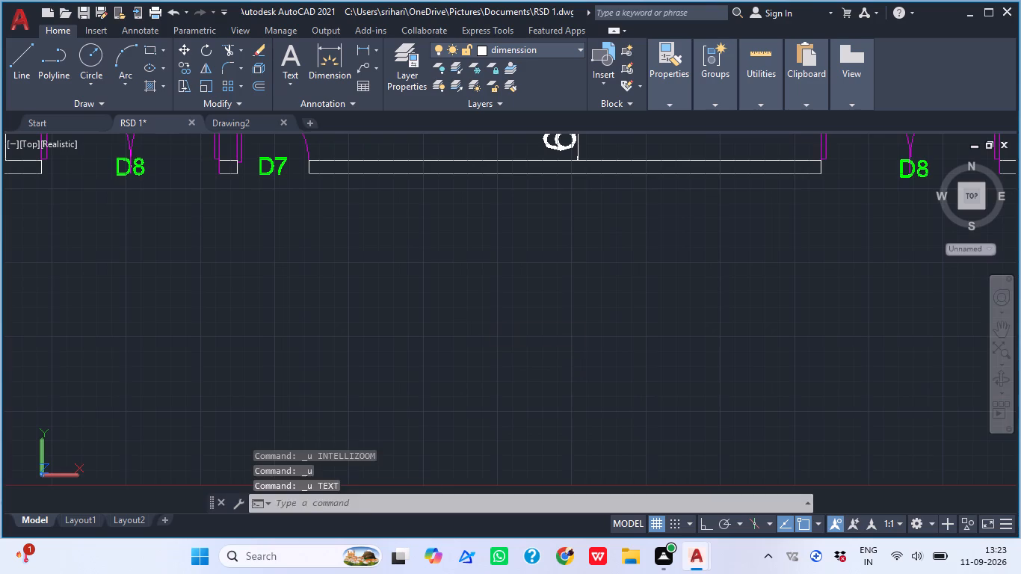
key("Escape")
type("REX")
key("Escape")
Write the single-line text GROUND FLOOR PLAN below door D7, picking its height and downward rotation with Ortho on.
type("TEXT")
key("space")
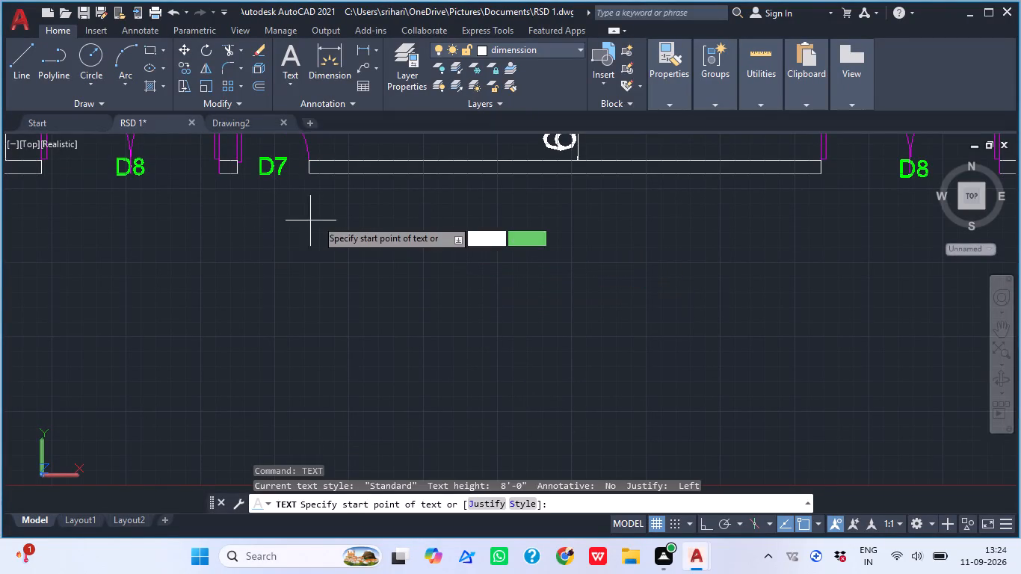
scroll(331, 253, "down", 2)
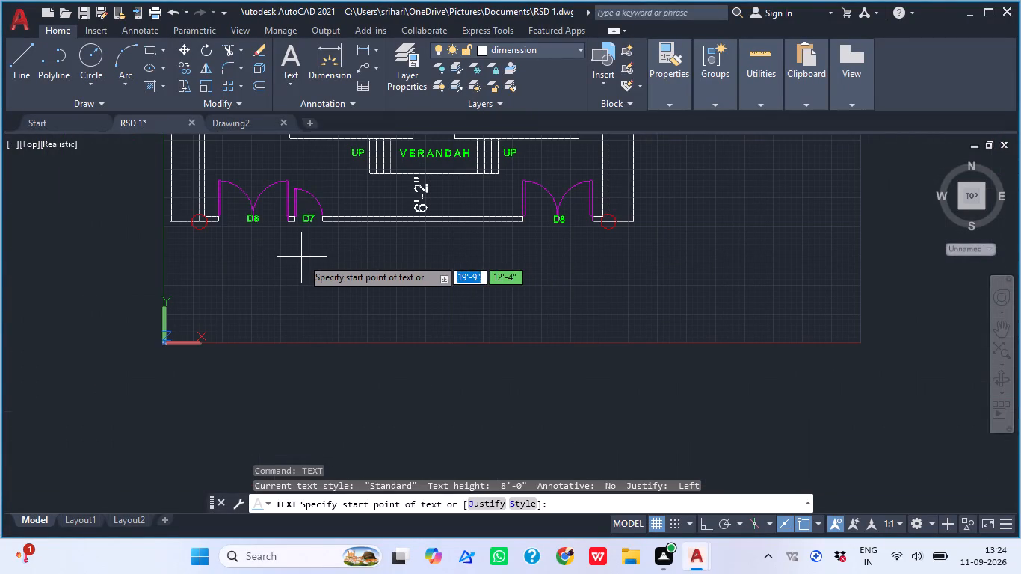
left_click(300, 254)
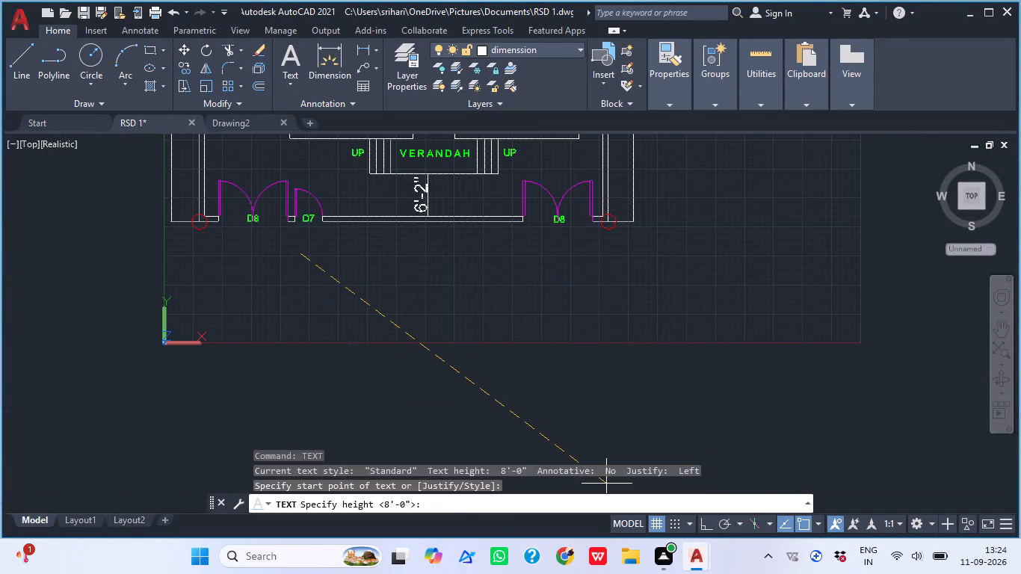
left_click(712, 522)
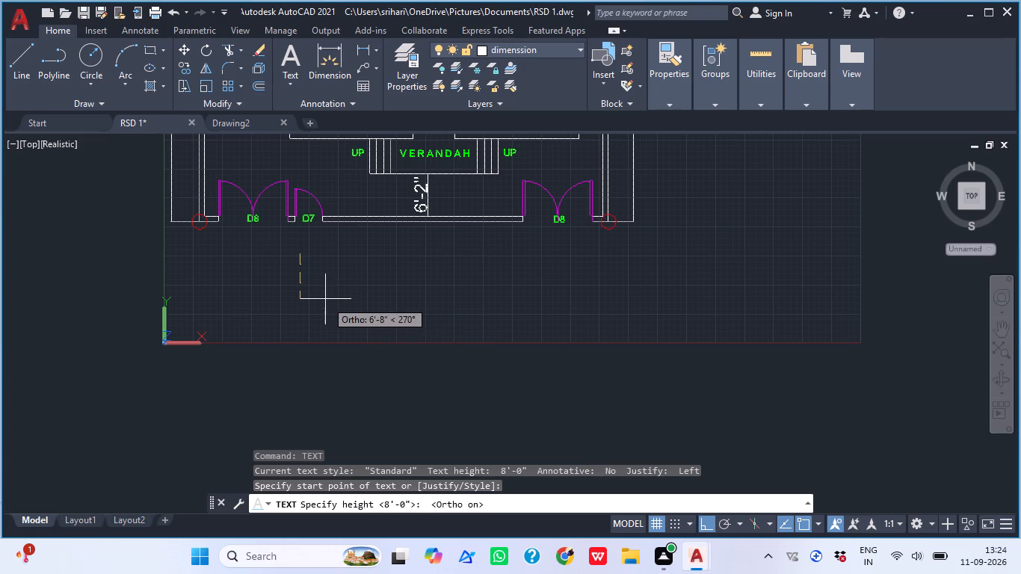
left_click(302, 279)
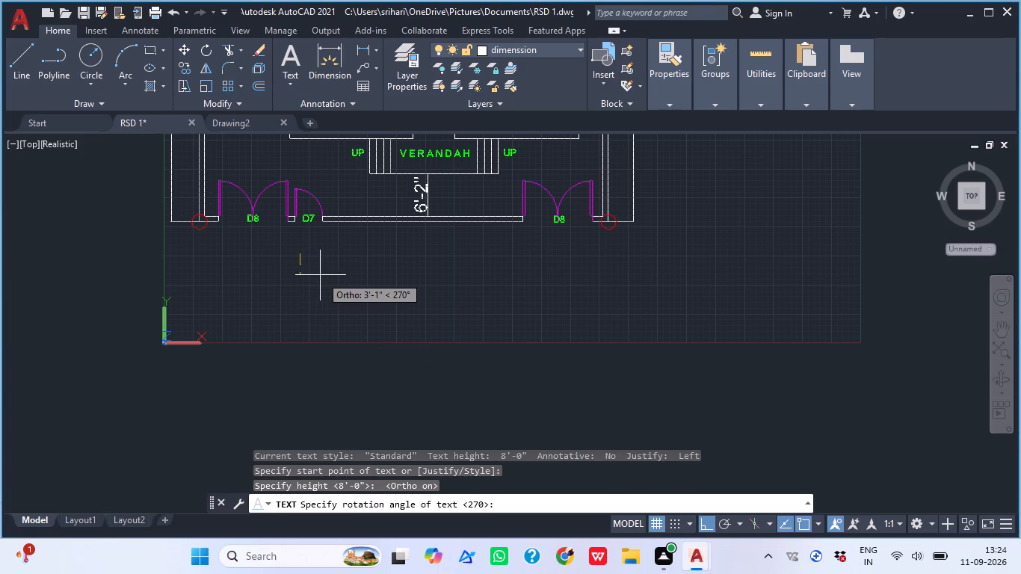
left_click(321, 276)
type("GROUNF")
key("space")
key("BackSpace")
key("BackSpace")
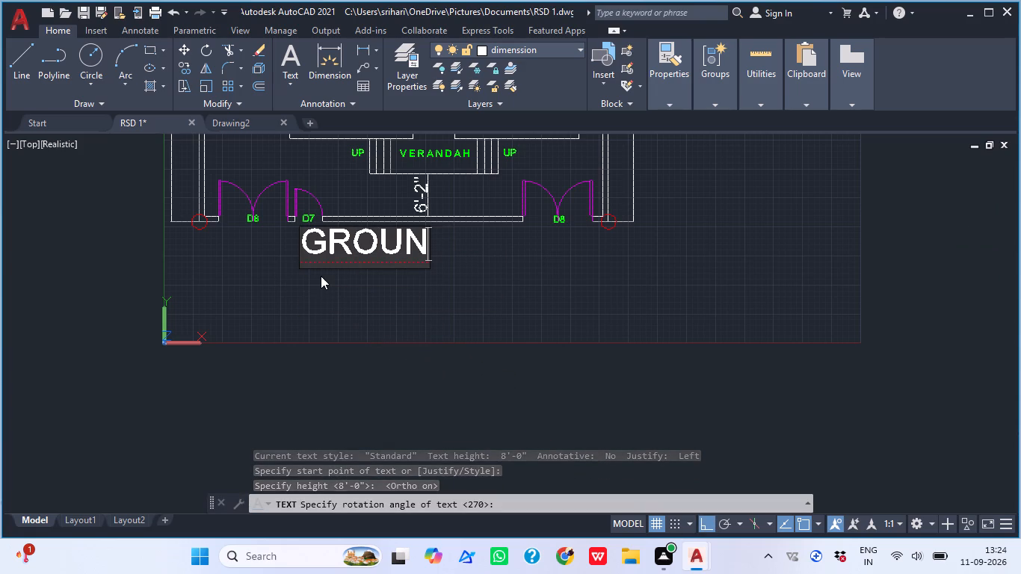
type("D FLOOR")
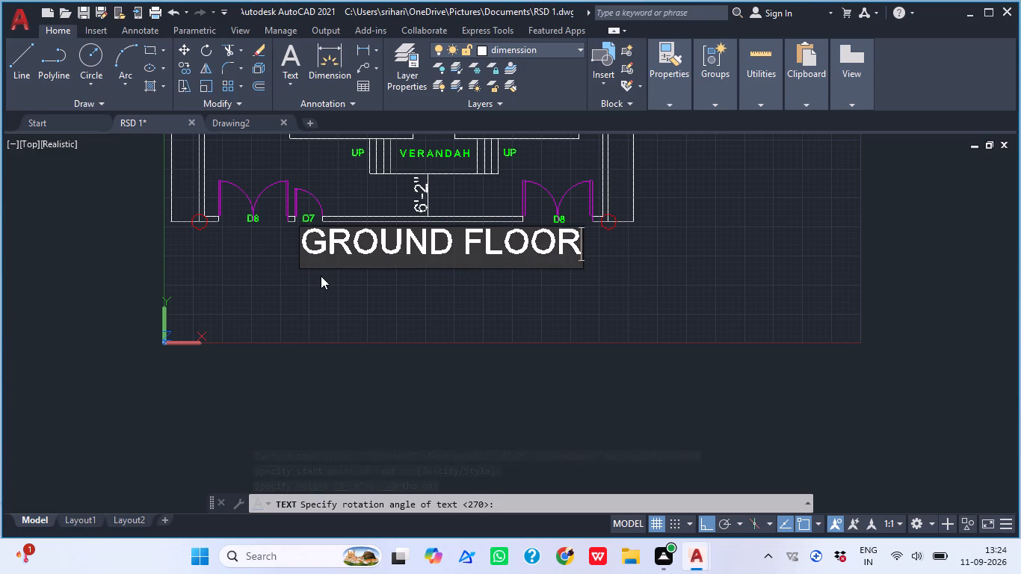
key("space")
type("PLAN")
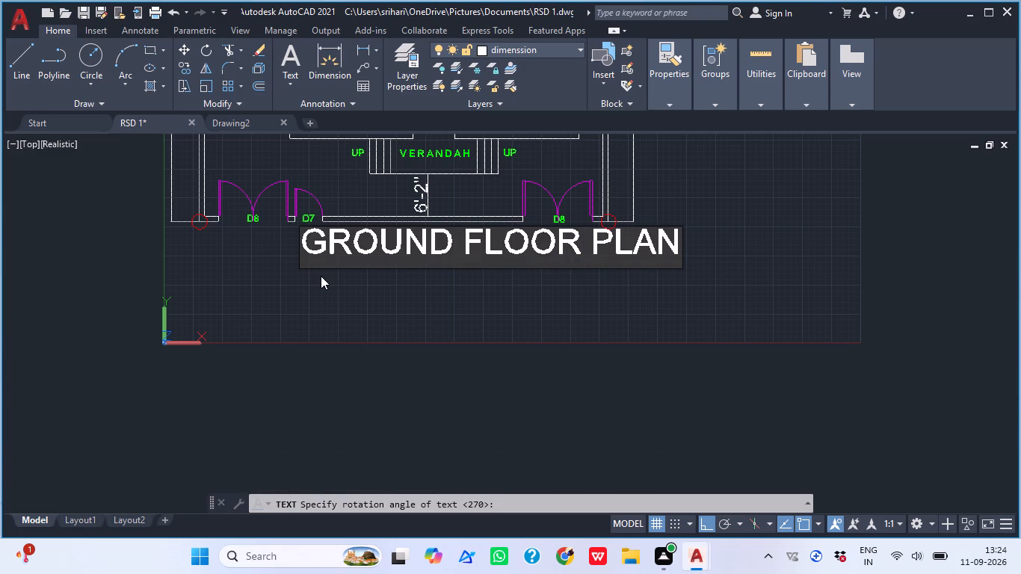
key("Return")
left_click(865, 397)
key("Escape")
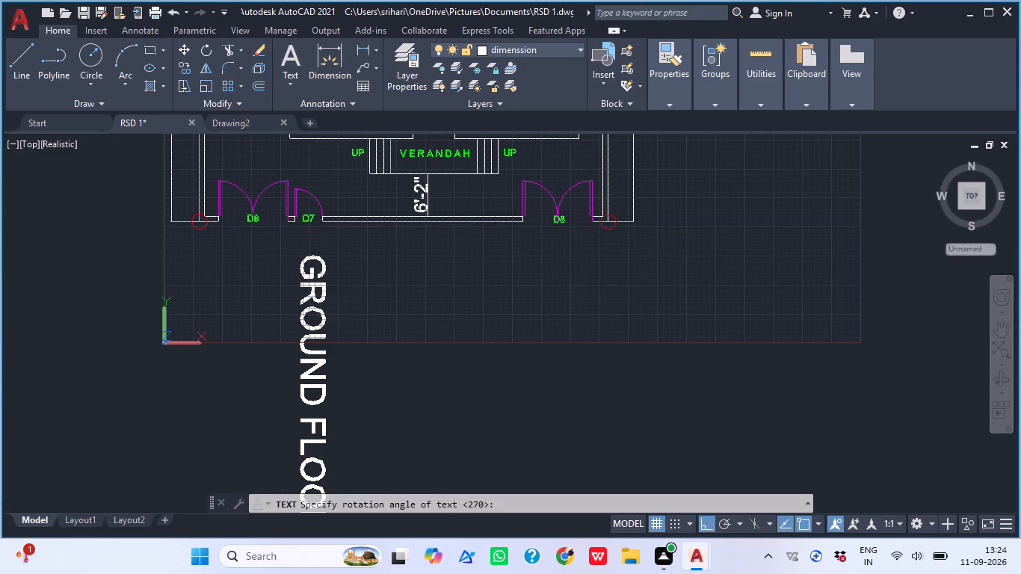
Rotate the vertical GROUND FLOOR PLAN text about its start point to read horizontally.
scroll(374, 324, "down", 2)
left_click(353, 320)
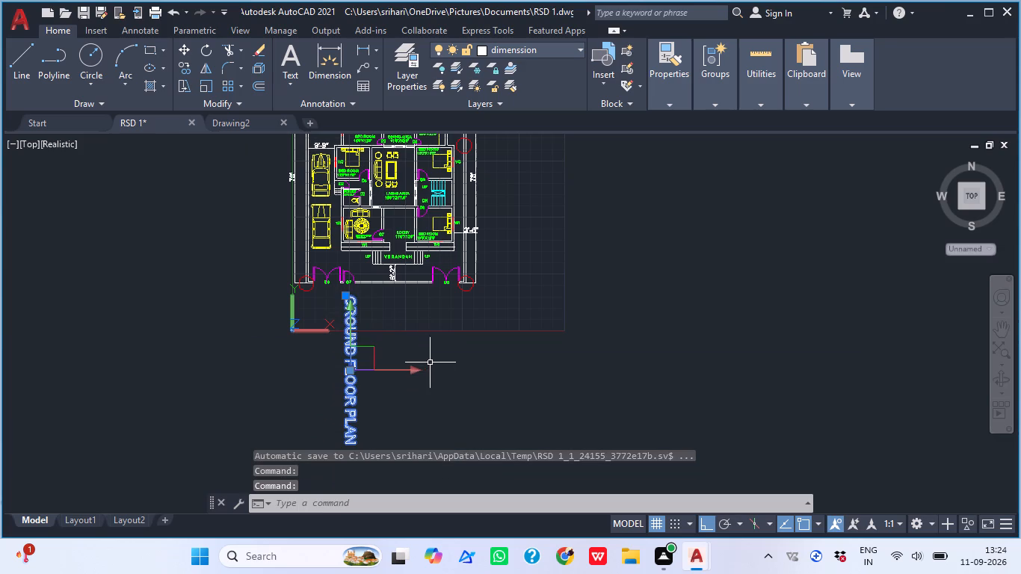
key("r")
key("o")
key("space")
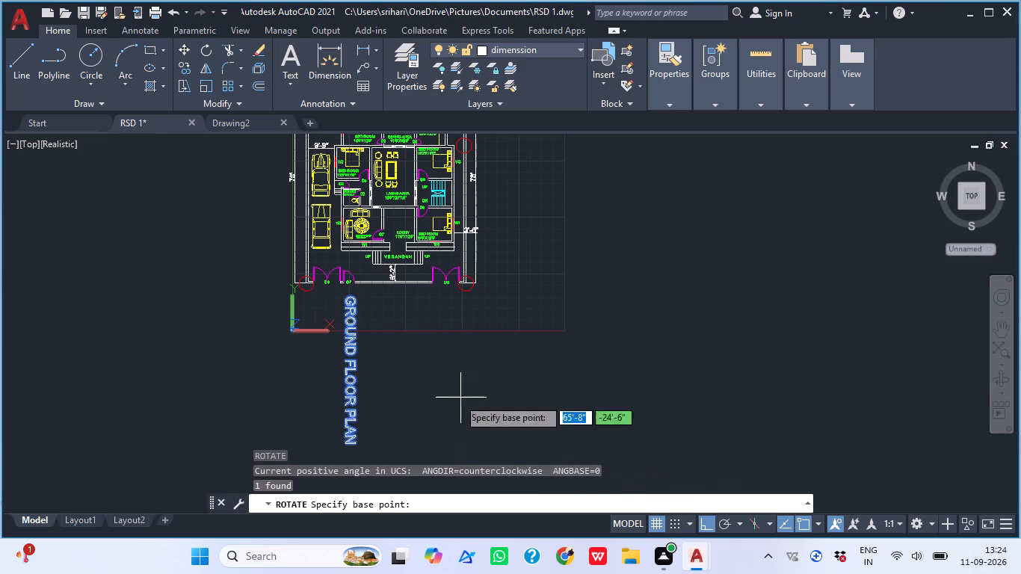
scroll(348, 298, "up", 3)
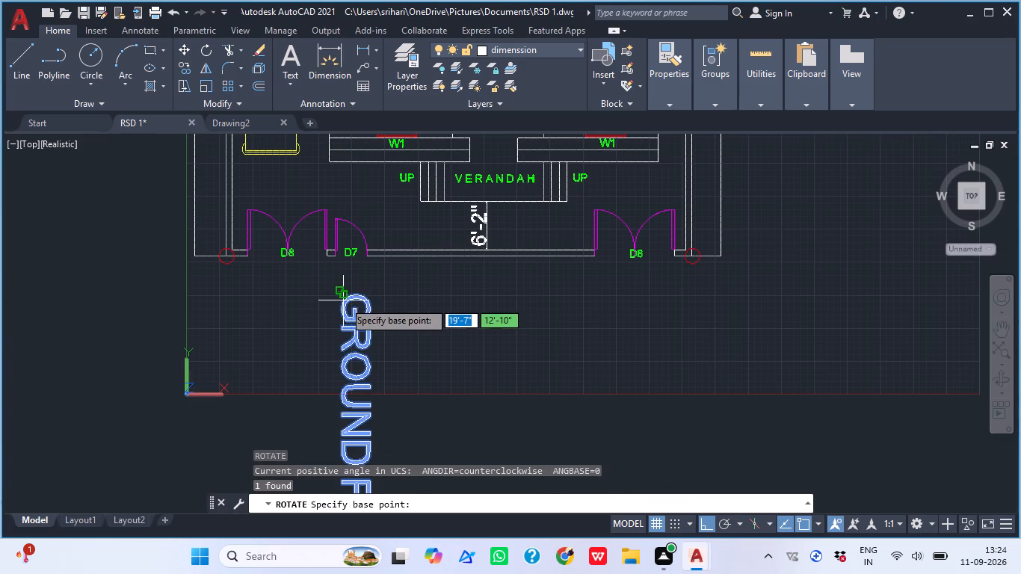
left_click(344, 301)
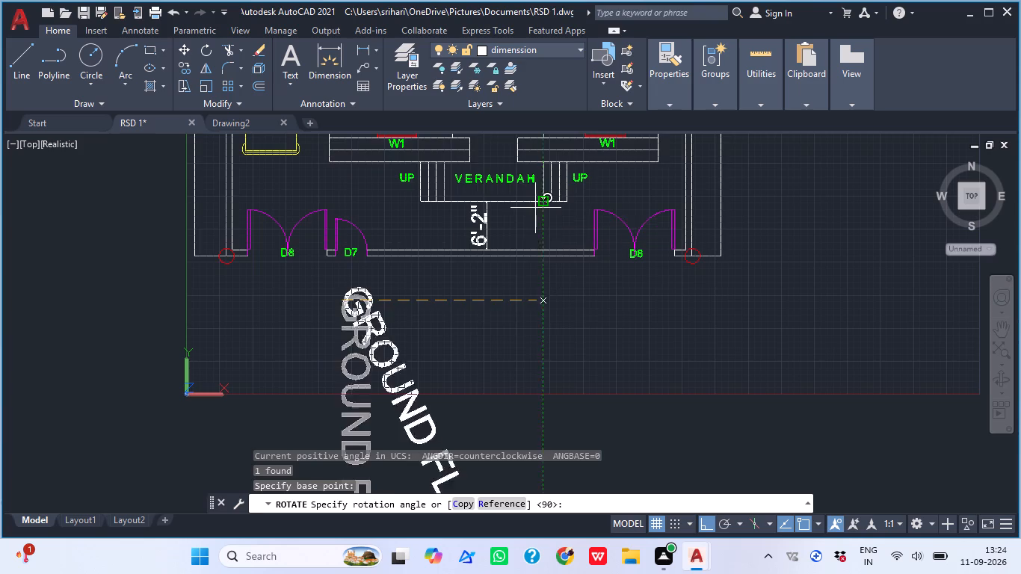
scroll(442, 219, "down", 1)
left_click(425, 216)
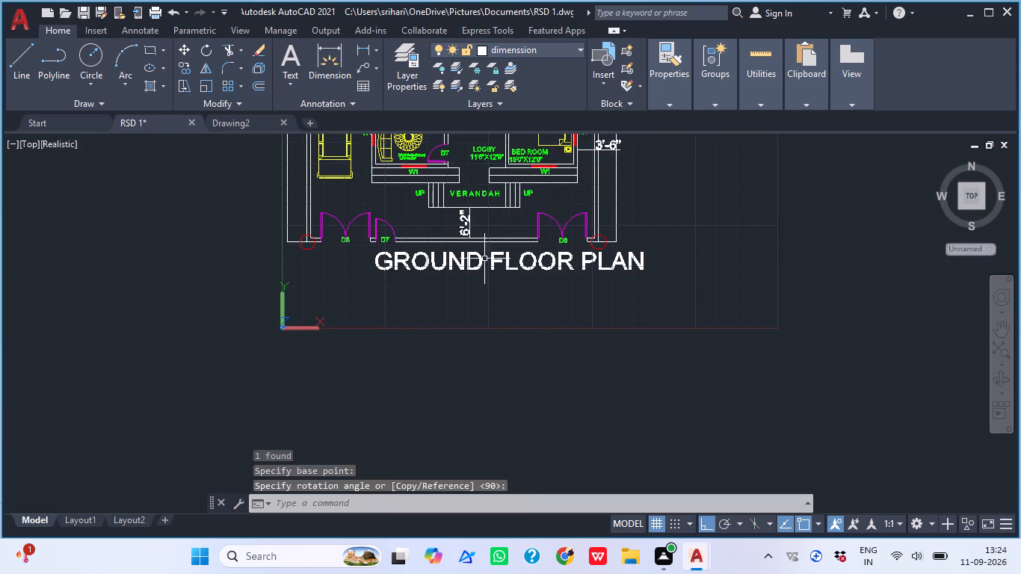
Move the GROUND FLOOR PLAN caption with Ortho off so it spans below the front wall between the two D8 doors.
left_click(497, 268)
left_click(481, 265)
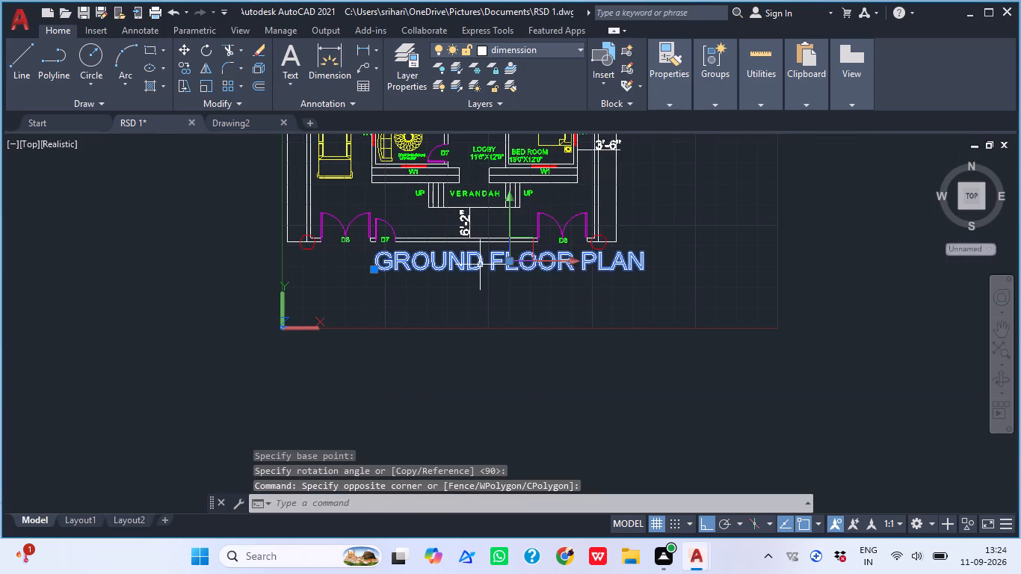
type("M")
key("space")
left_click(506, 256)
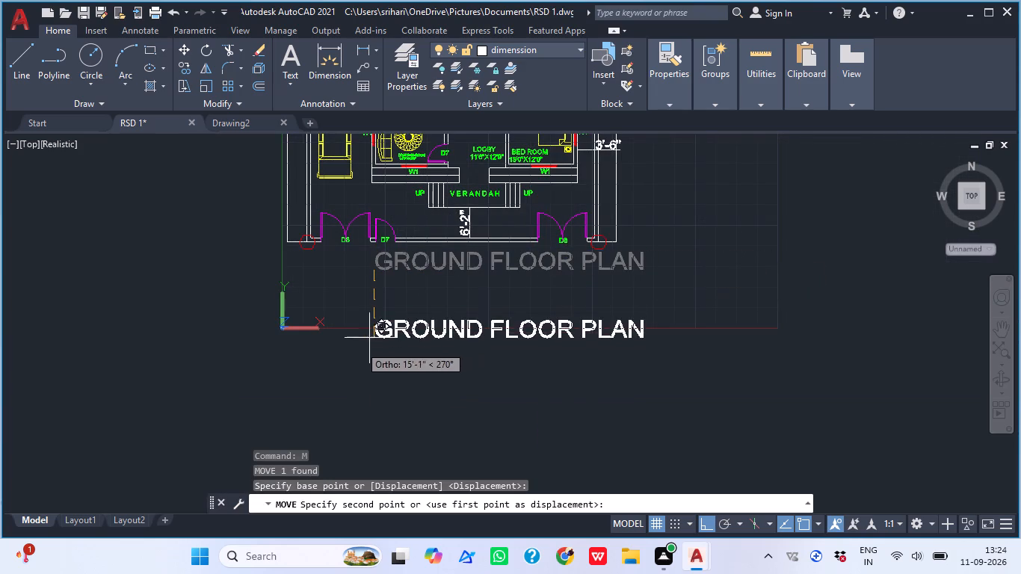
left_click(709, 520)
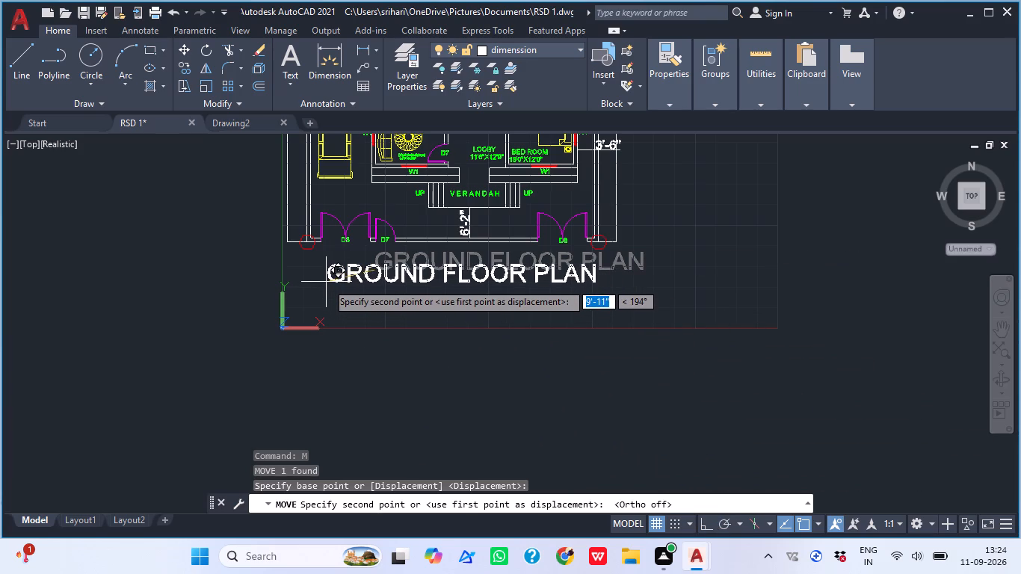
left_click(316, 278)
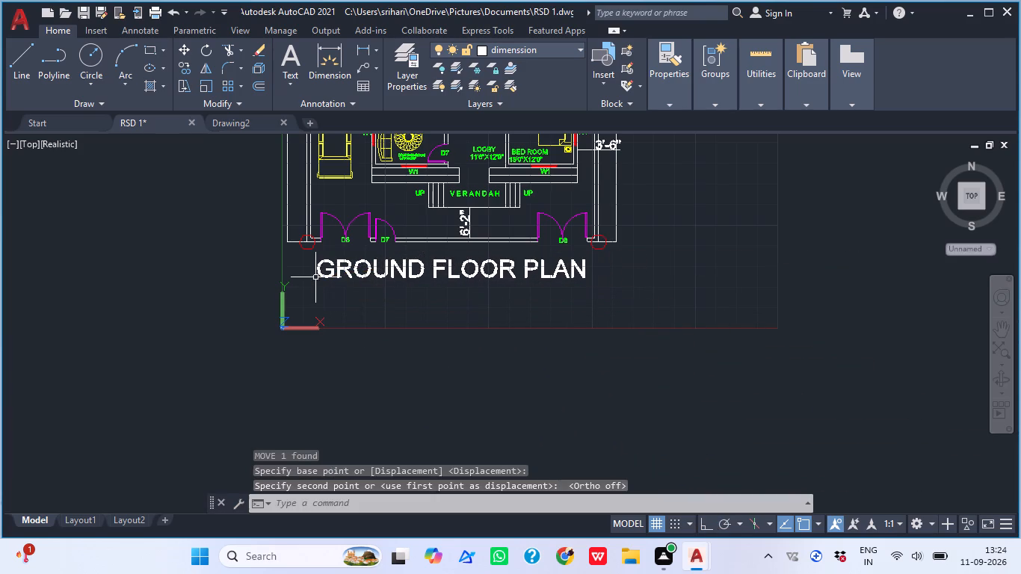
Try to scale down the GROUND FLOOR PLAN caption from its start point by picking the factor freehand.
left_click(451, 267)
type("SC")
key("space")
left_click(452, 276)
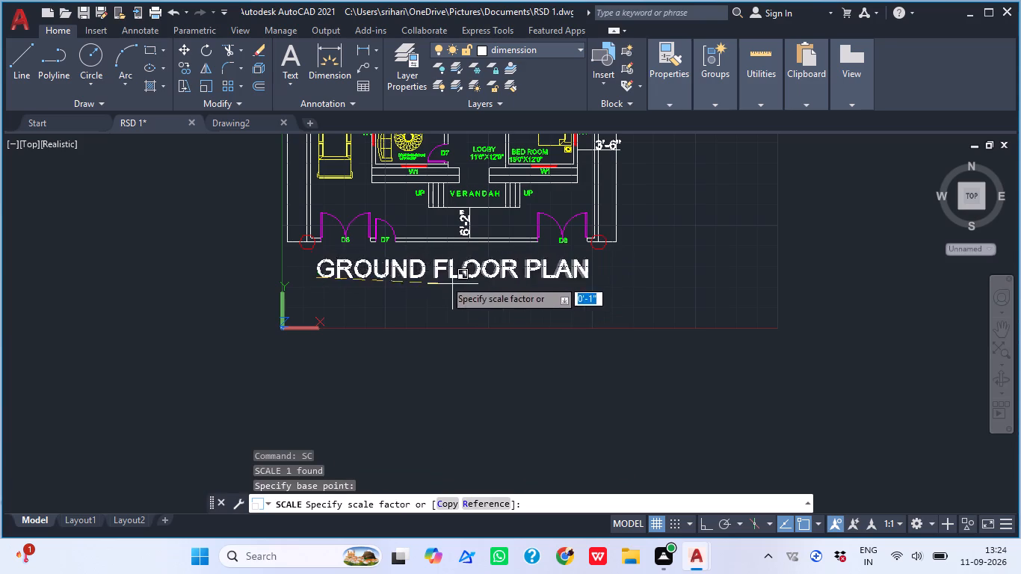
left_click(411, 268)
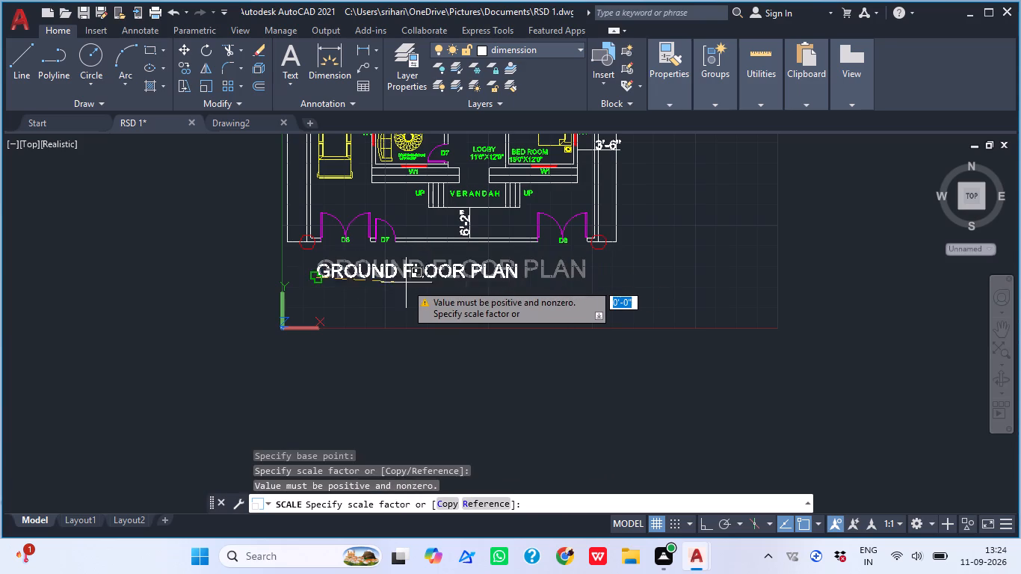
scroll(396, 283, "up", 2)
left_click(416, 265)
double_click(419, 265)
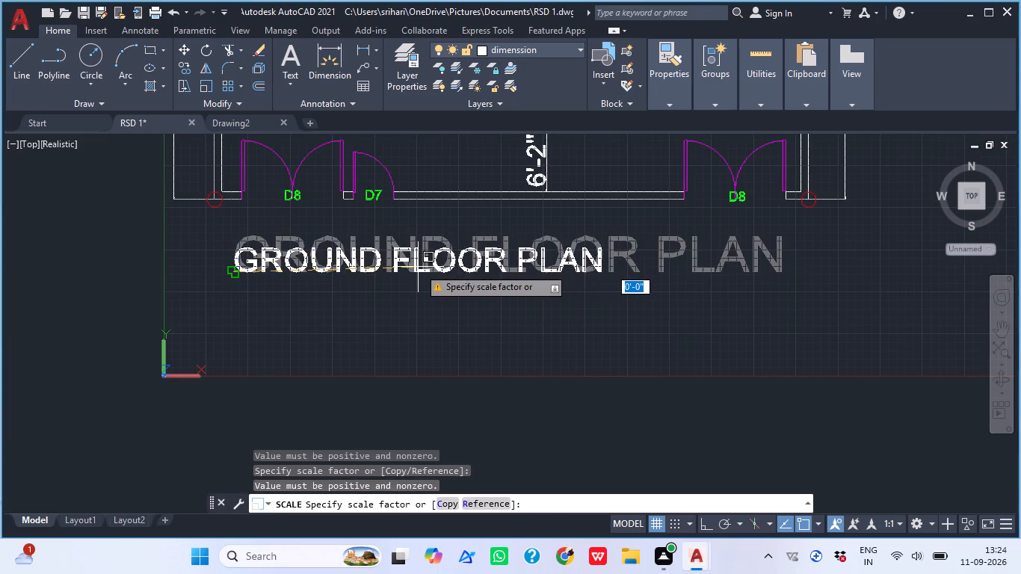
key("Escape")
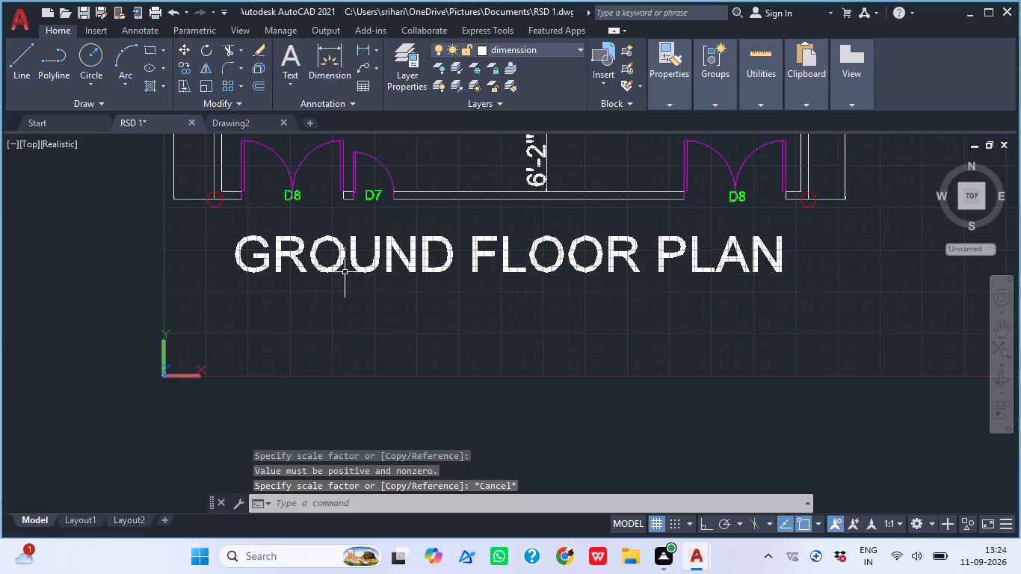
Scale the GROUND FLOOR PLAN caption down freehand to roughly a third of its size.
left_click(336, 262)
type("SC")
key("space")
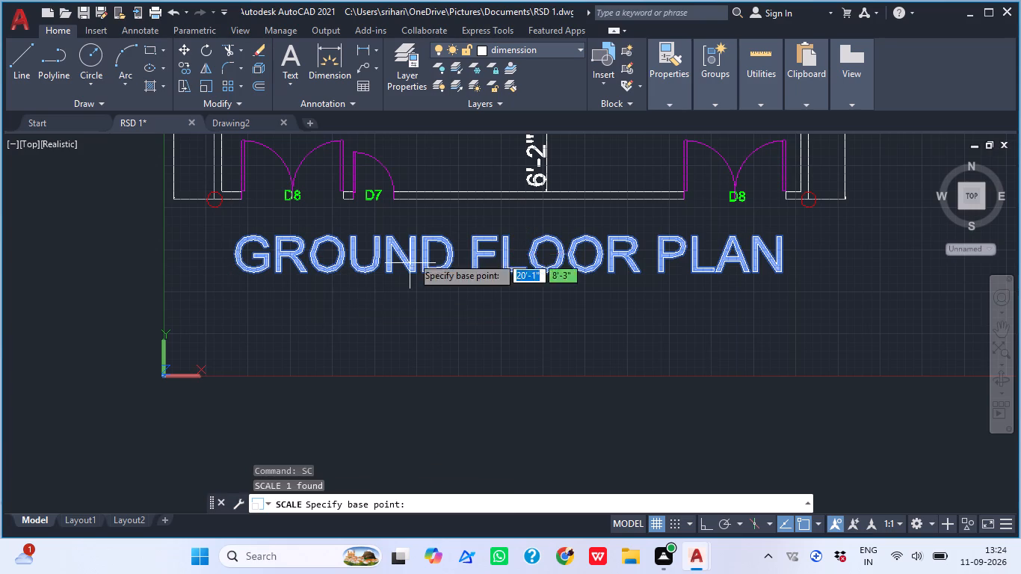
left_click(413, 243)
left_click(328, 281)
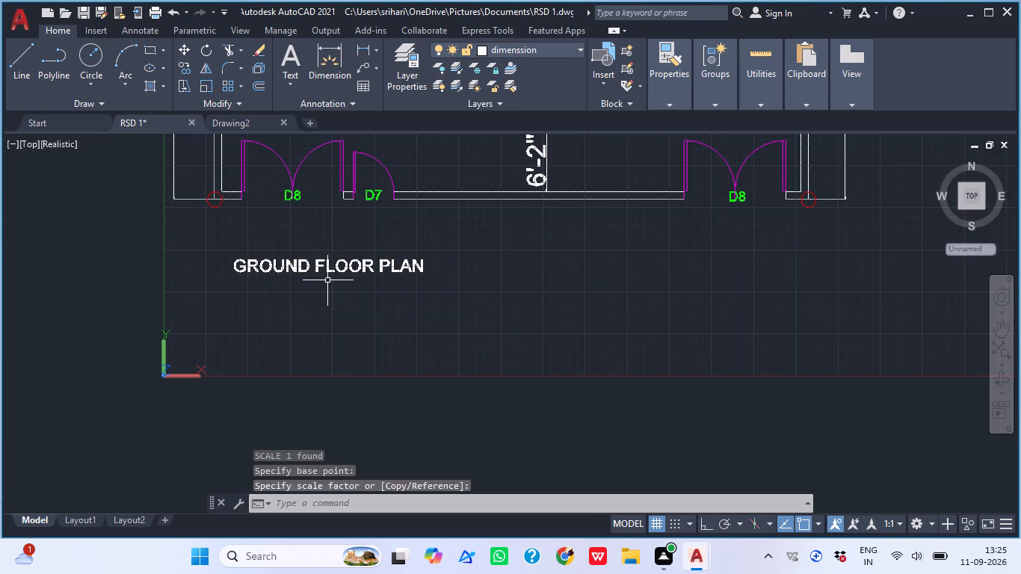
key("Escape")
key("Escape")
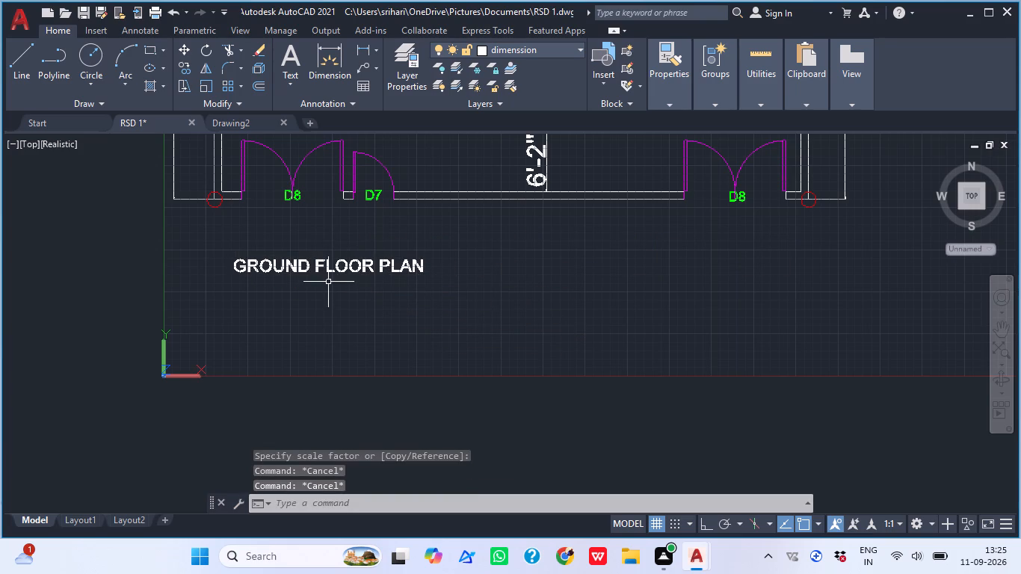
Move the reduced GROUND FLOOR PLAN caption to the middle, a little below the front wall.
left_click(329, 273)
type("M")
key("space")
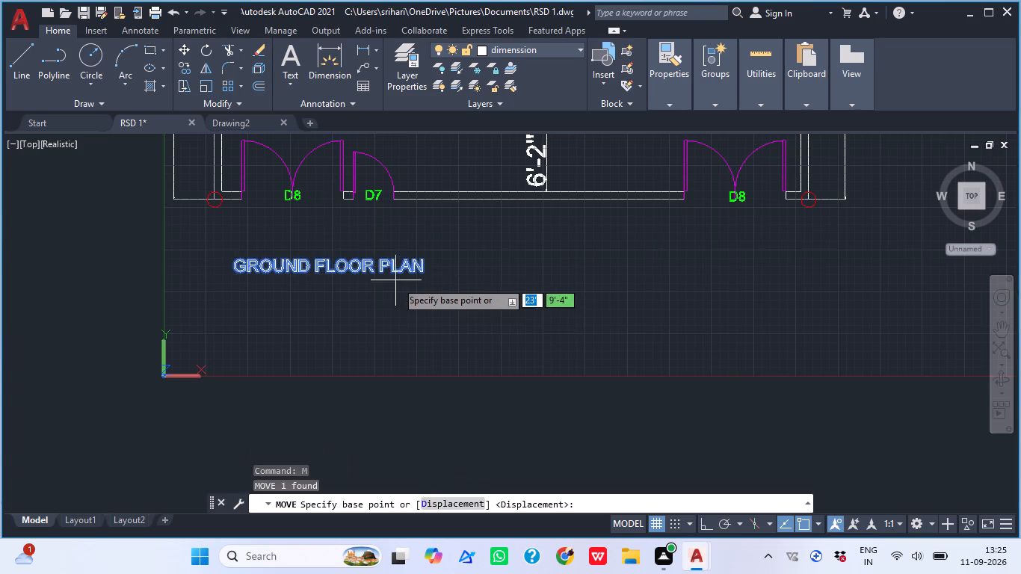
left_click(388, 268)
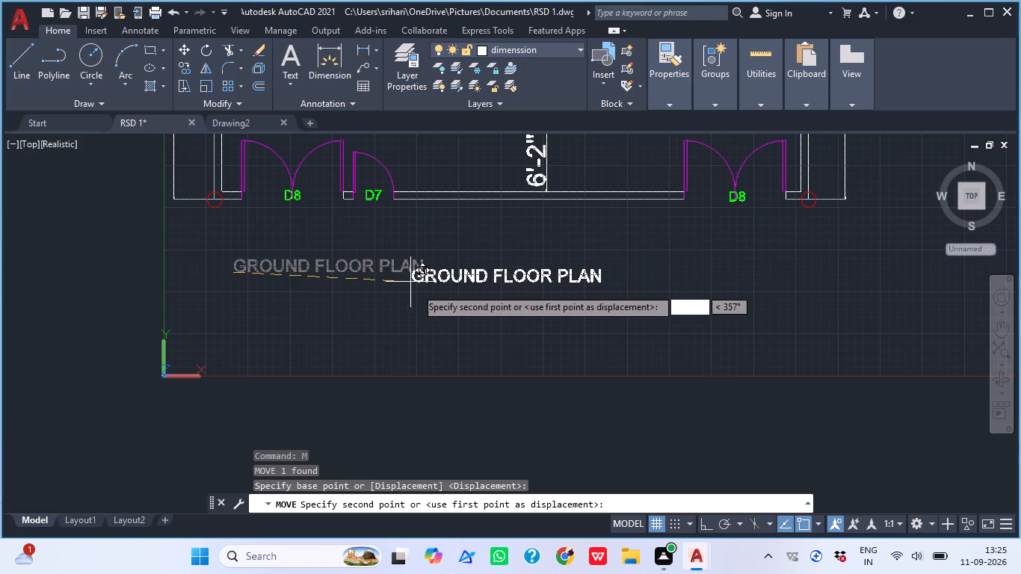
left_click(432, 294)
Save the RSD 1 drawing.
scroll(545, 305, "down", 2)
middle_click_drag(636, 300, 567, 341)
scroll(573, 425, "down", 1)
middle_click_drag(573, 466, 556, 497)
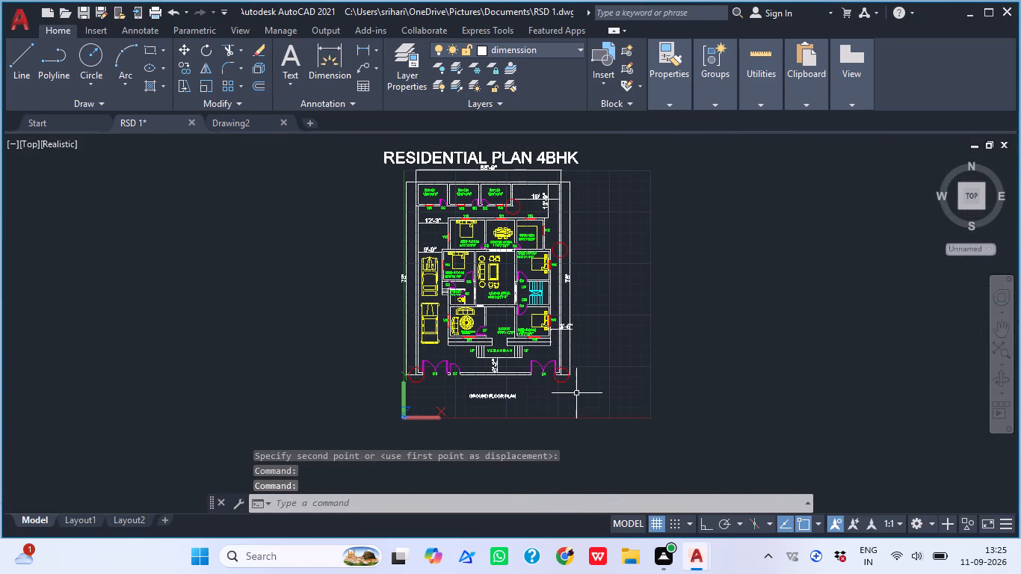
key("ctrl+s")
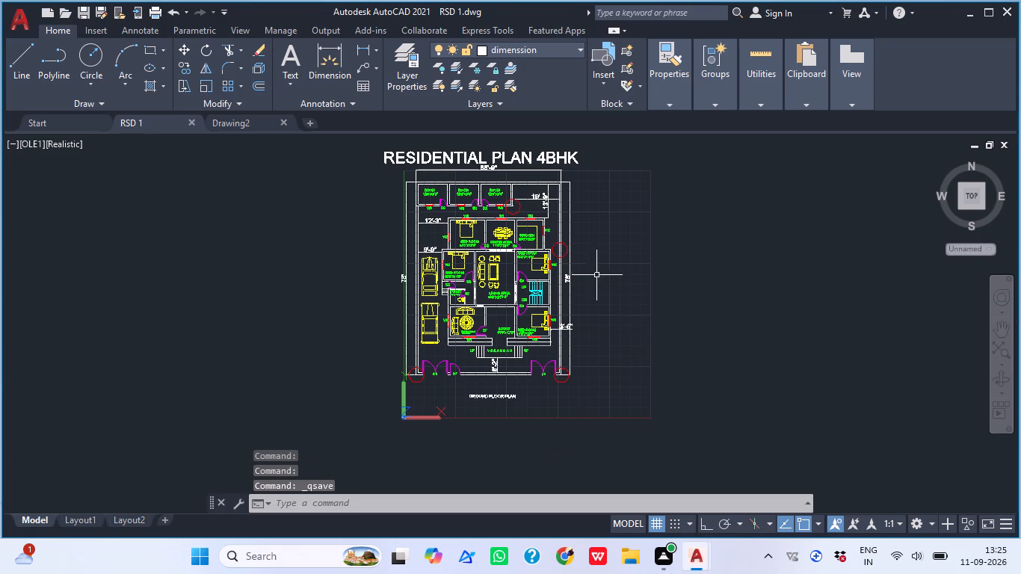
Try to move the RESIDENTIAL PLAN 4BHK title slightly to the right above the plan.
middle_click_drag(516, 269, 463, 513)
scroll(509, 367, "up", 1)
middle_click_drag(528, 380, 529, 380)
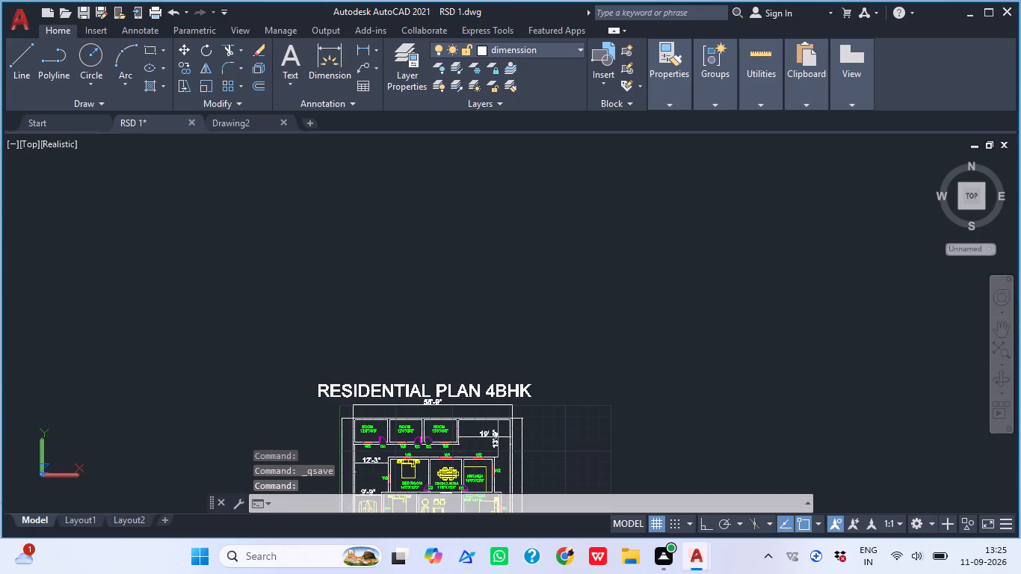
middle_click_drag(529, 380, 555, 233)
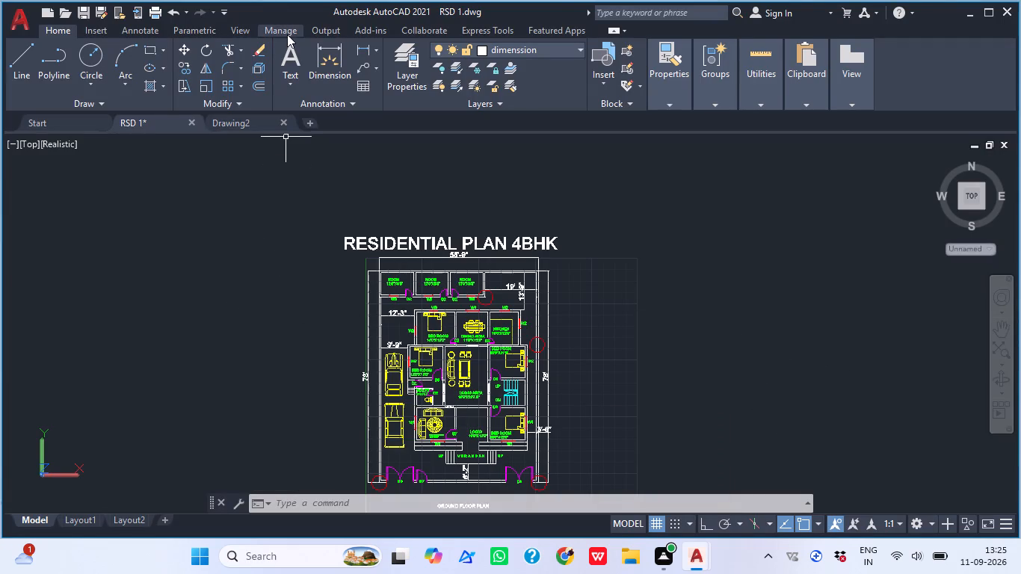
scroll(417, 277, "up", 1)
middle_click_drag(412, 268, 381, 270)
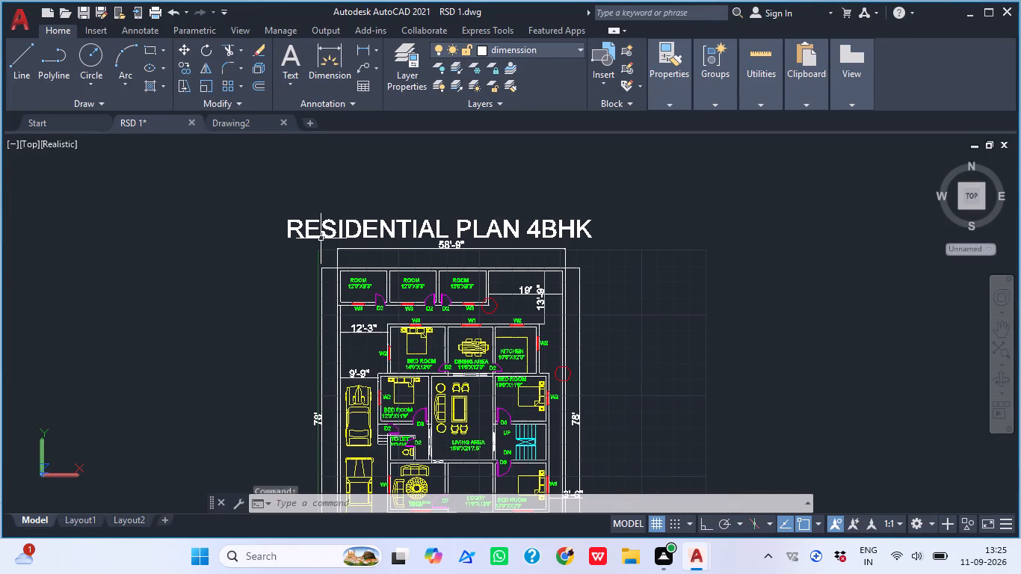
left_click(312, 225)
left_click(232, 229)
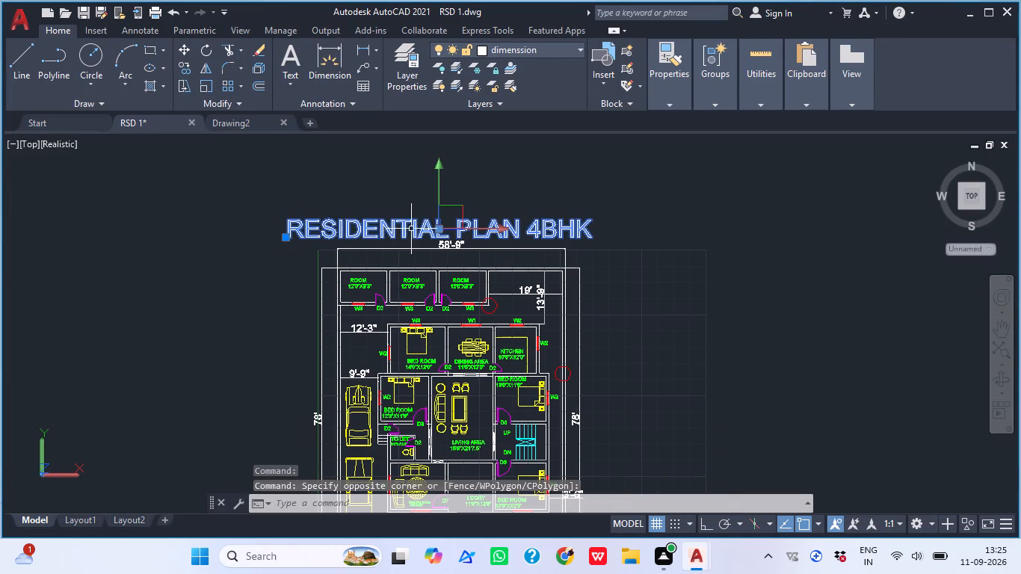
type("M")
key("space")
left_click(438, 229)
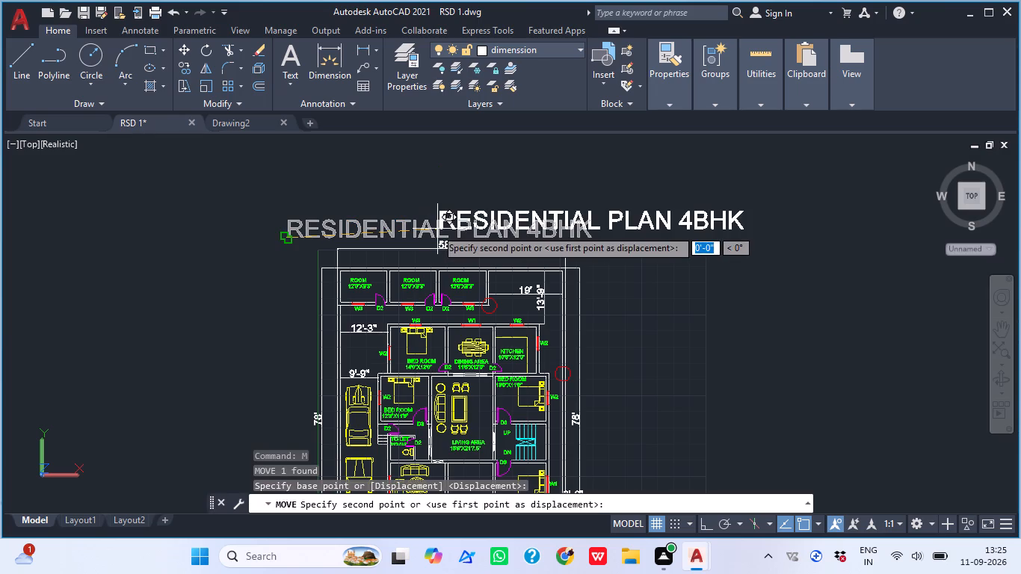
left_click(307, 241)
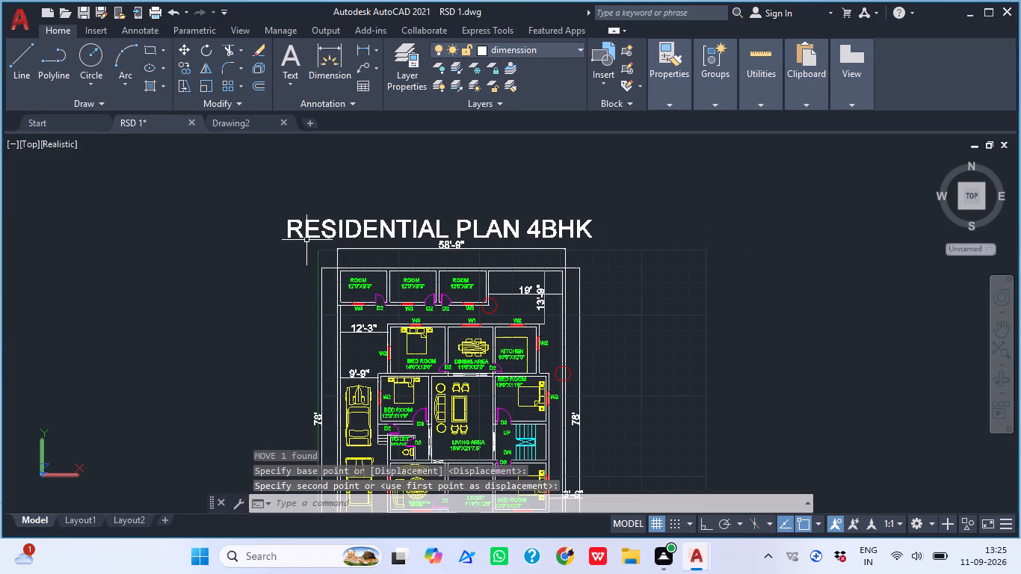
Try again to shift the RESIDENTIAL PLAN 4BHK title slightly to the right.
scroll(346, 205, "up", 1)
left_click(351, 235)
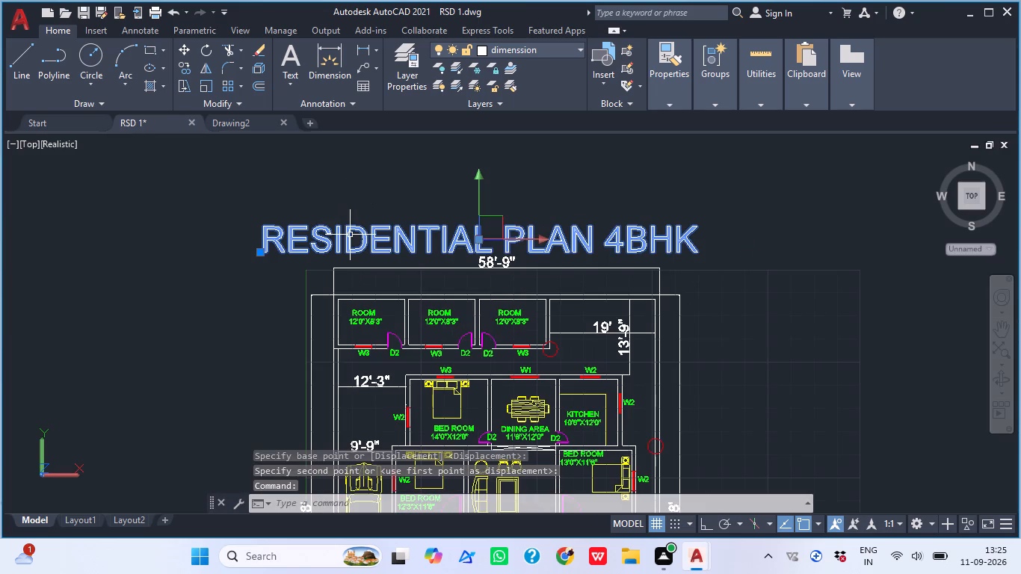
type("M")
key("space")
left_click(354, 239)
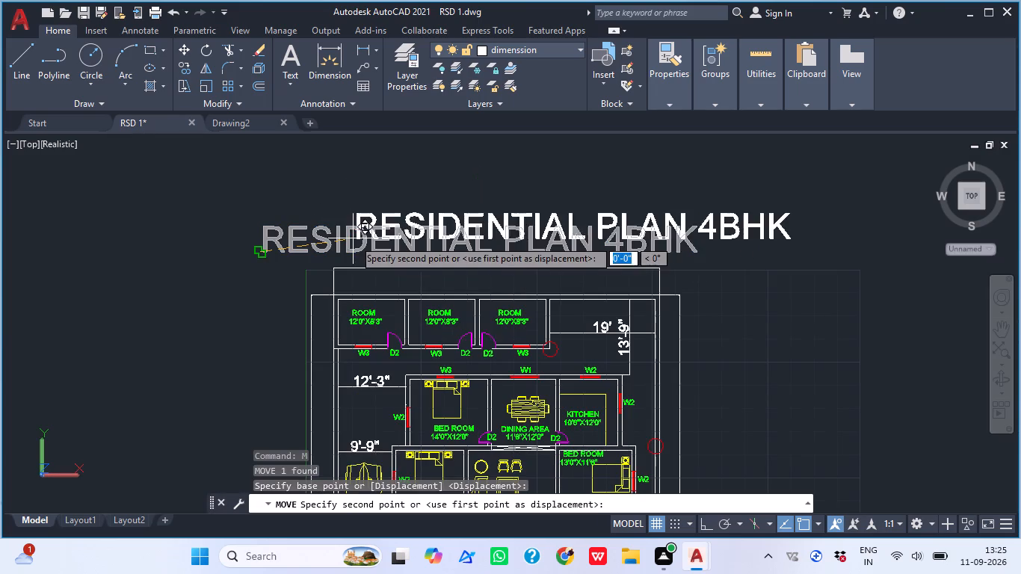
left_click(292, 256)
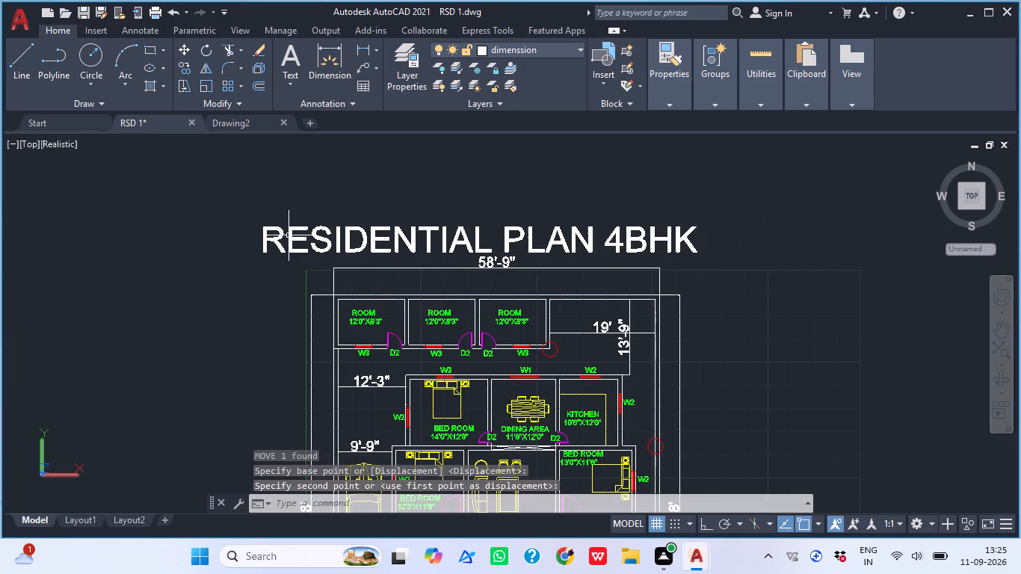
Move the RESIDENTIAL PLAN 4BHK title slightly right and down so it is centred over the plan.
left_click(289, 233)
type("M")
key("space")
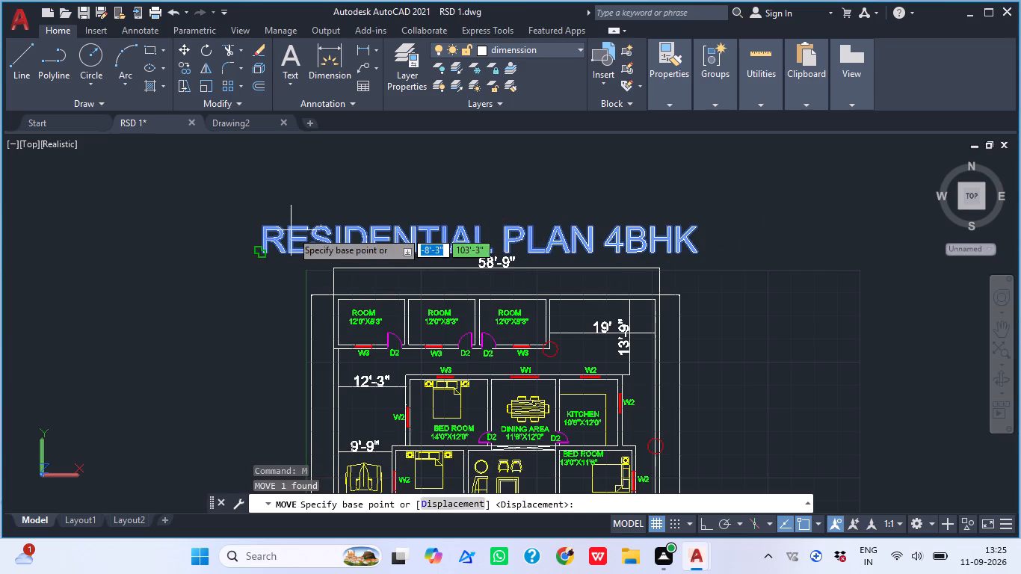
left_click(292, 231)
scroll(271, 256, "up", 1)
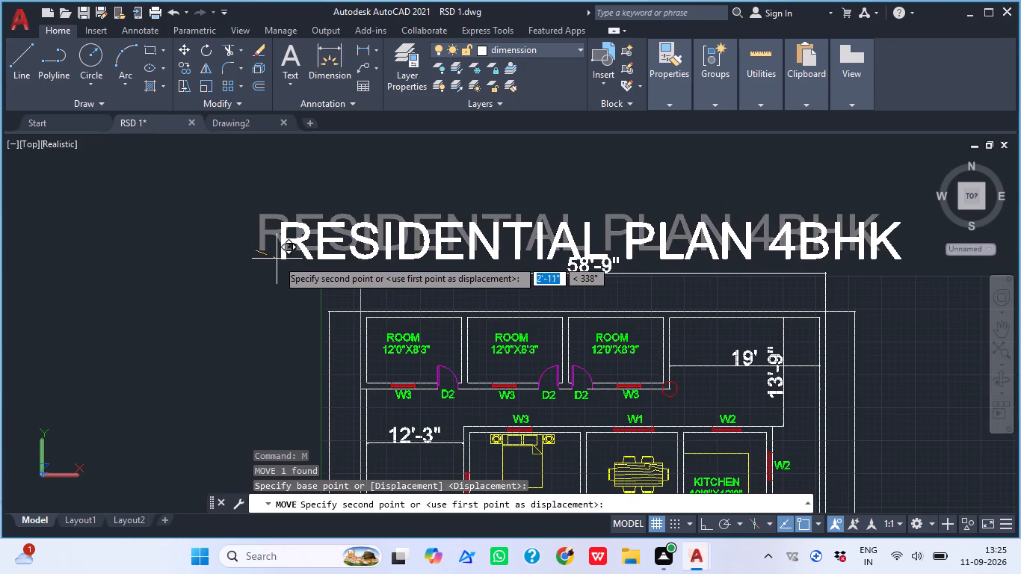
left_click(287, 259)
scroll(291, 256, "down", 1)
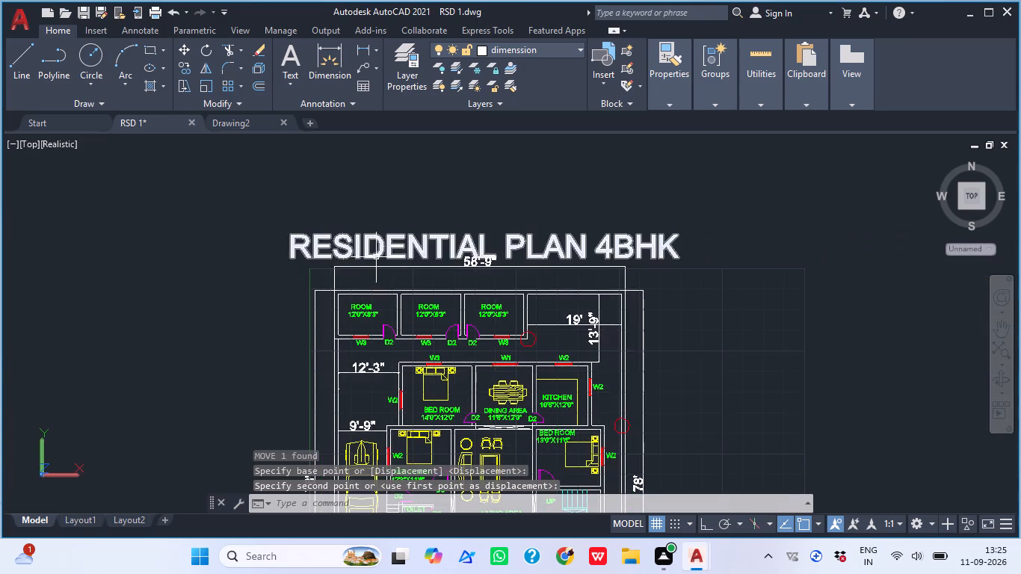
Move the RESIDENTIAL PLAN 4BHK title up about 6 feet, clear of the overall width dimension above the rear wall.
scroll(422, 258, "up", 3)
left_click(441, 209)
left_click(452, 243)
left_click(411, 233)
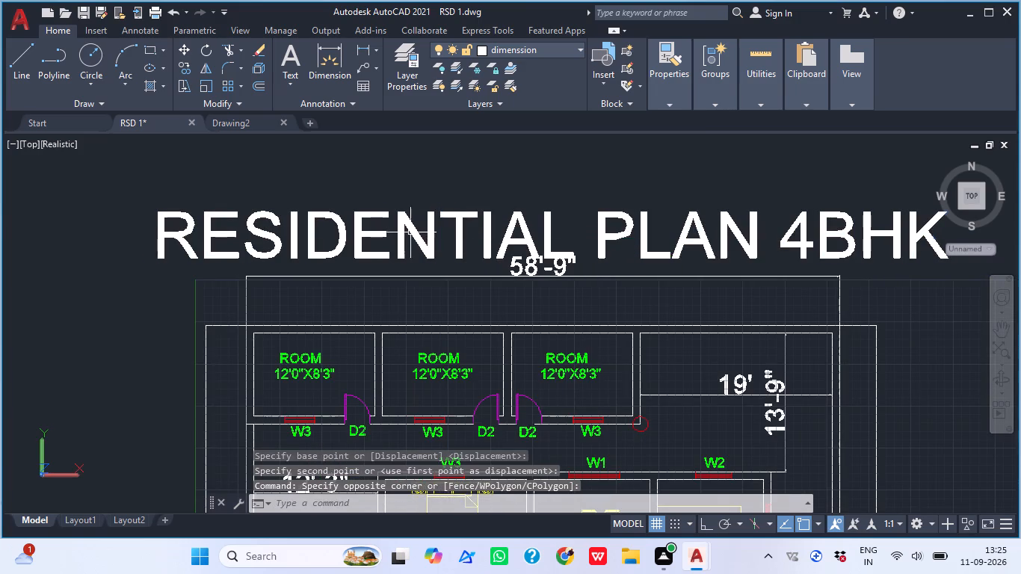
type("M")
key("space")
left_click(338, 250)
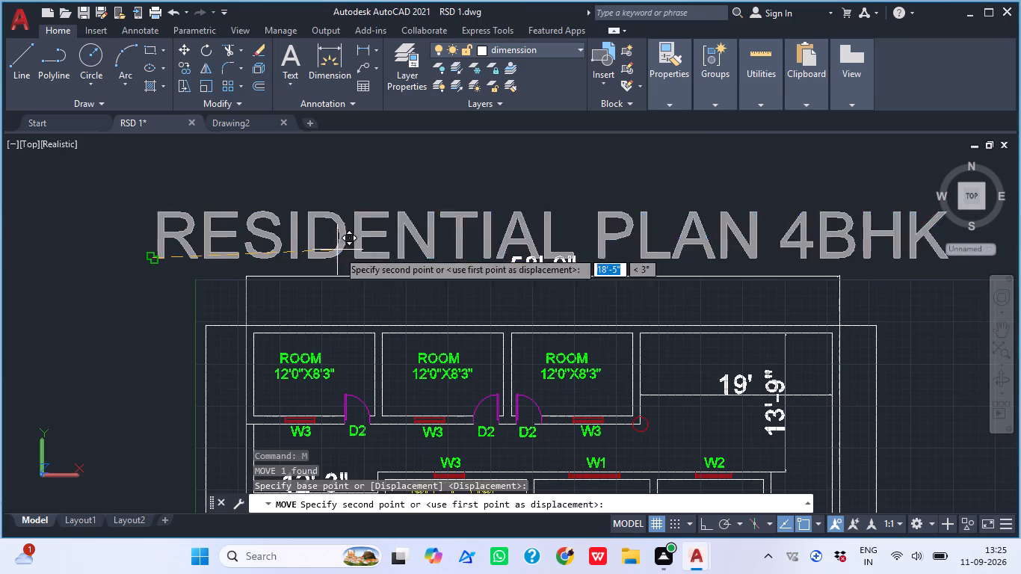
double_click(147, 194)
scroll(161, 204, "down", 2)
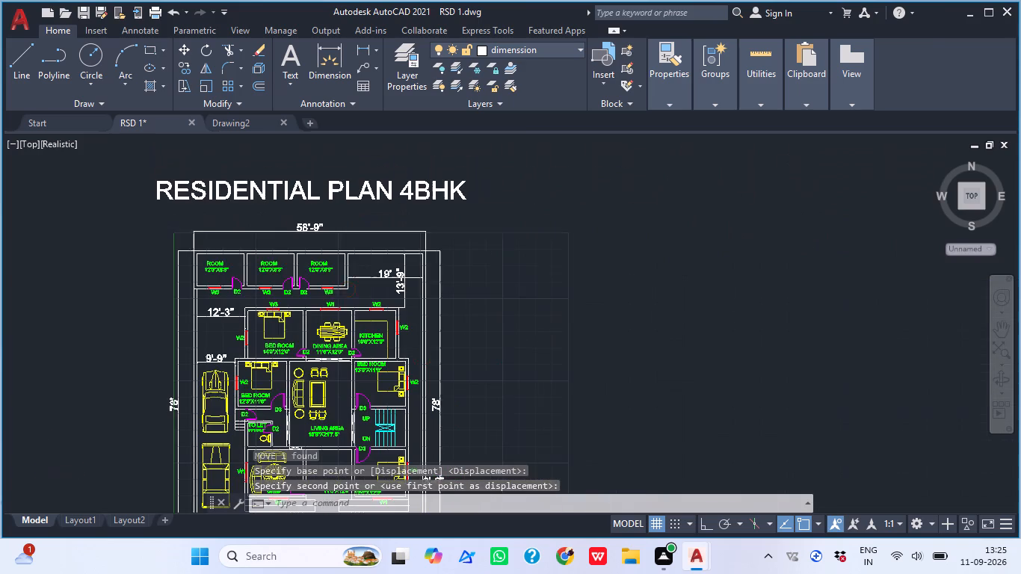
Add a horizontal linear dimension between the kitchen's right outer wall and the boundary wall, just below window W2.
middle_click_drag(366, 272, 472, 264)
scroll(497, 260, "down", 1)
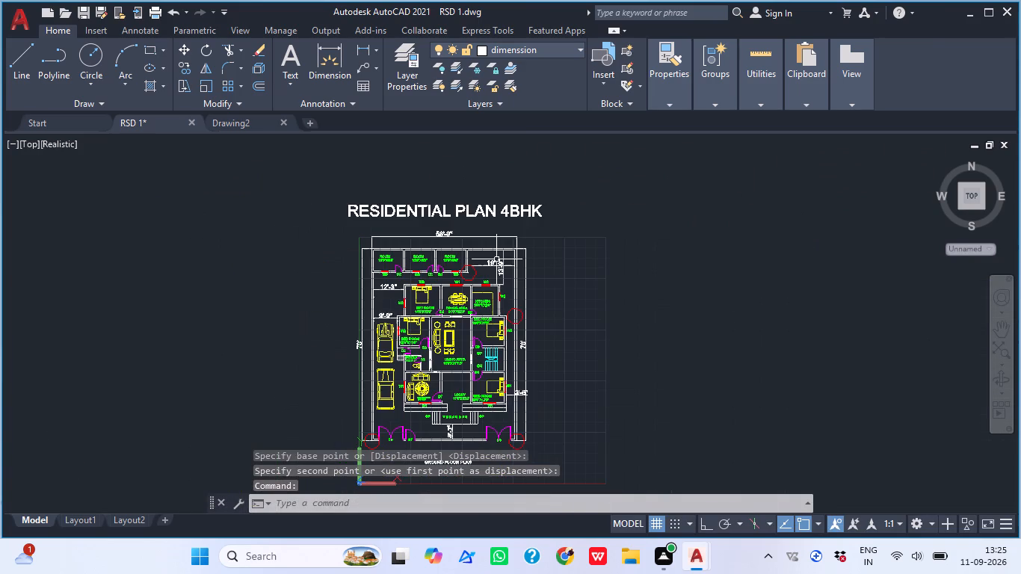
middle_click_drag(525, 309, 555, 269)
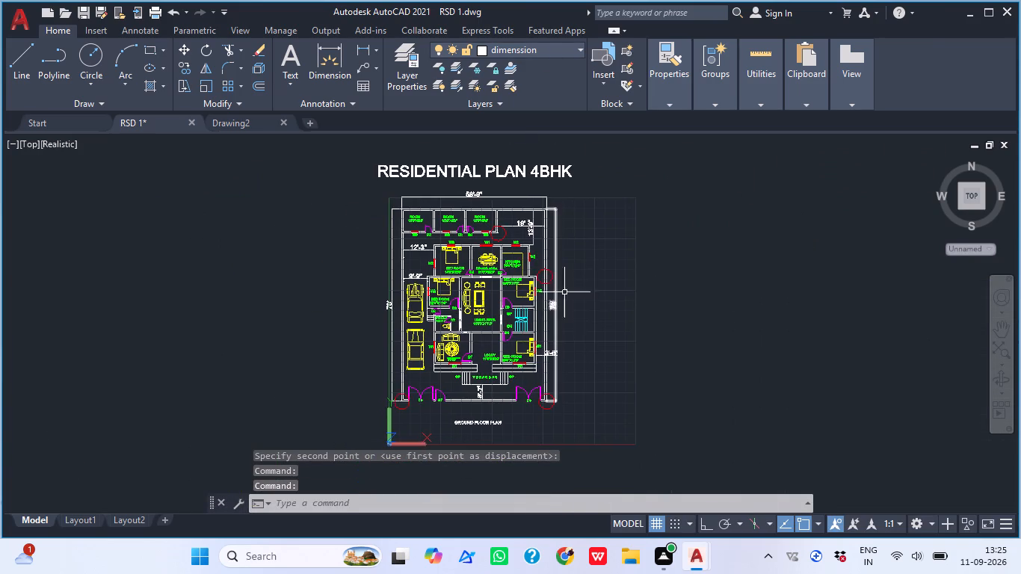
scroll(626, 306, "down", 1)
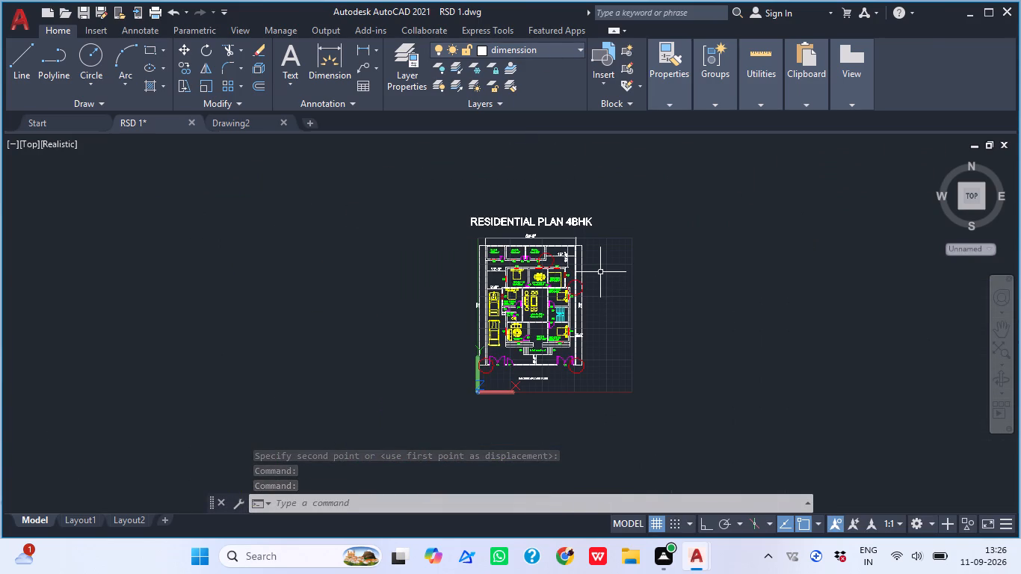
scroll(609, 287, "up", 2)
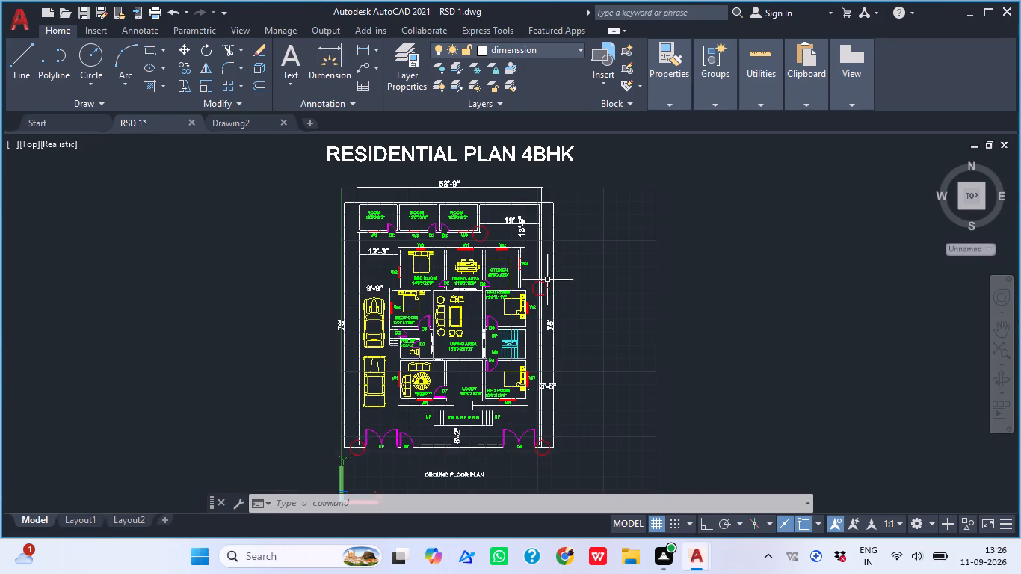
middle_click_drag(563, 289, 580, 299)
scroll(460, 280, "up", 1)
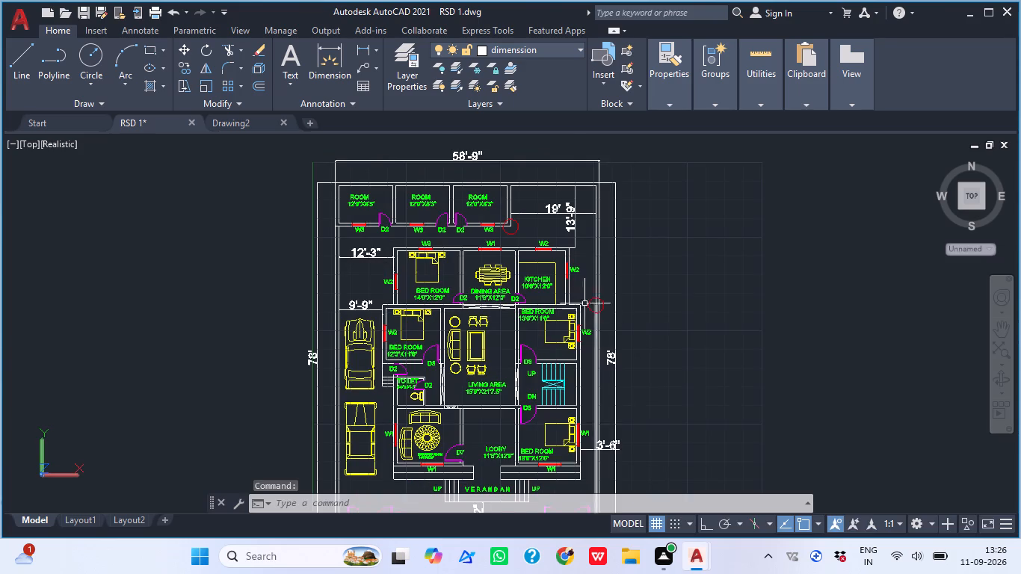
scroll(577, 293, "up", 2)
middle_click_drag(611, 275, 593, 298)
type("DLI")
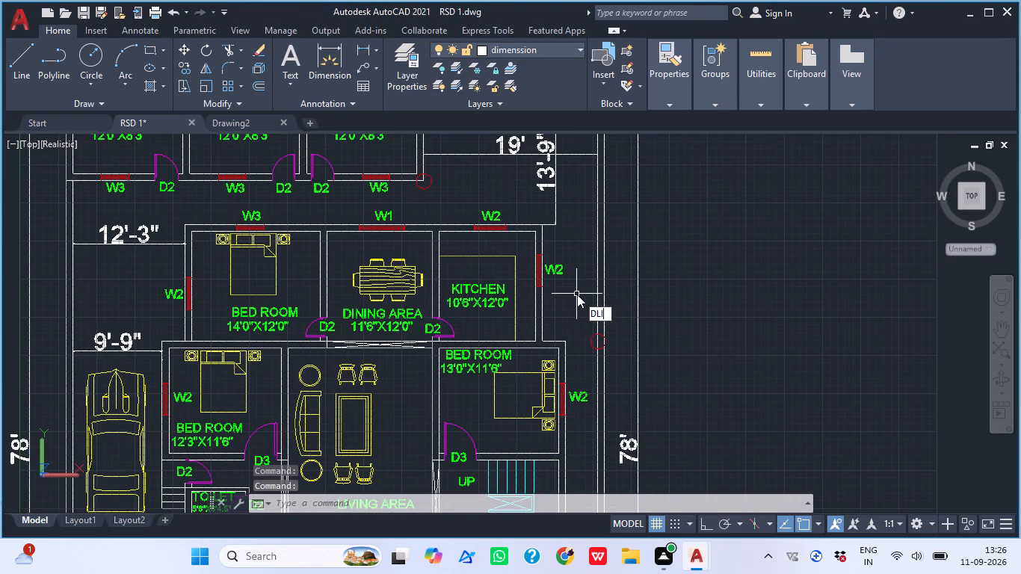
key("space")
scroll(533, 264, "up", 2)
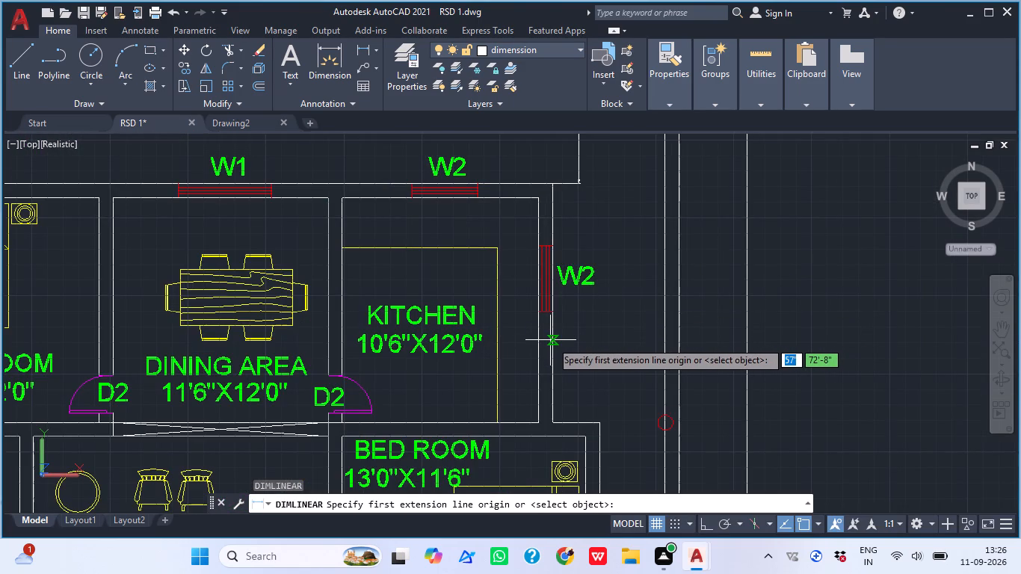
left_click(551, 341)
left_click(668, 341)
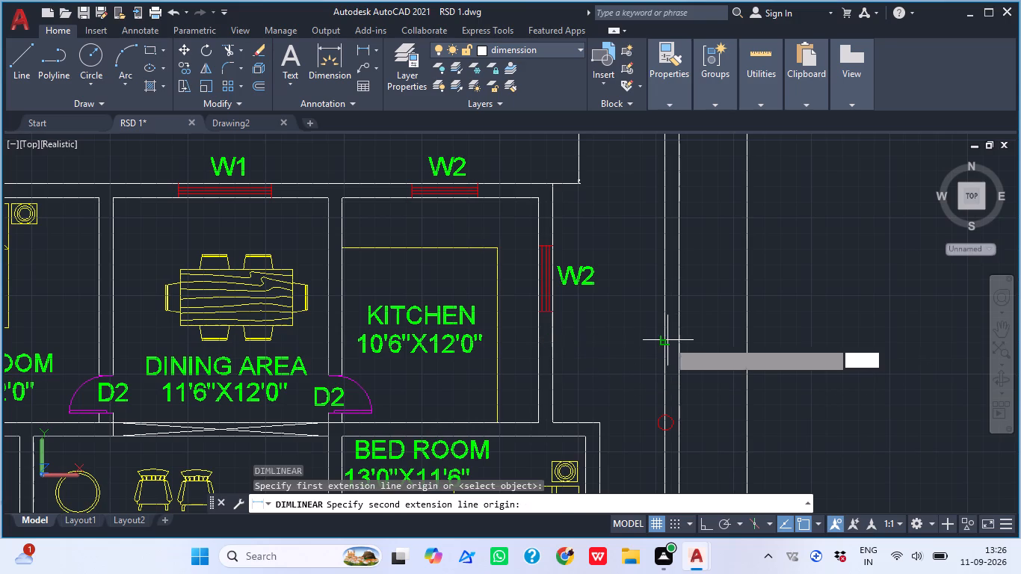
left_click(643, 347)
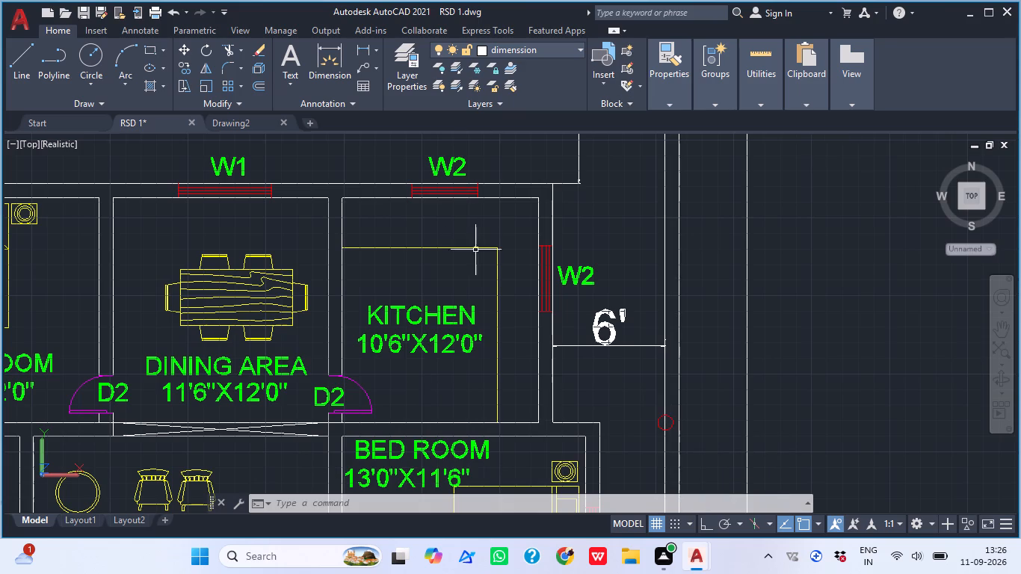
Examine the dimensions around the rear rooms and the overall layout of the plan with its title and caption.
scroll(472, 253, "down", 2)
middle_click_drag(412, 152, 423, 232)
scroll(439, 217, "up", 1)
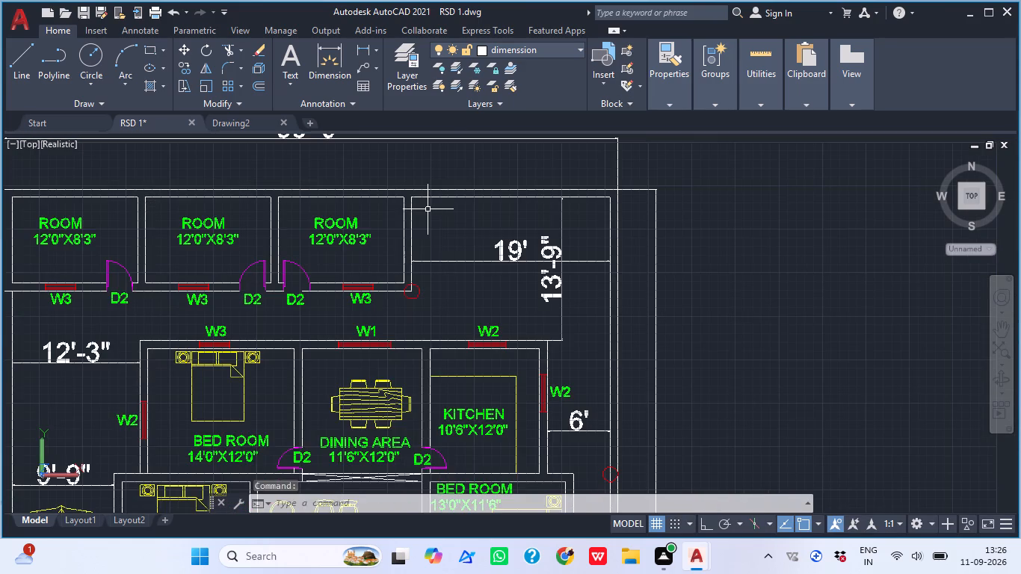
scroll(427, 210, "down", 2)
middle_click_drag(410, 253, 466, 174)
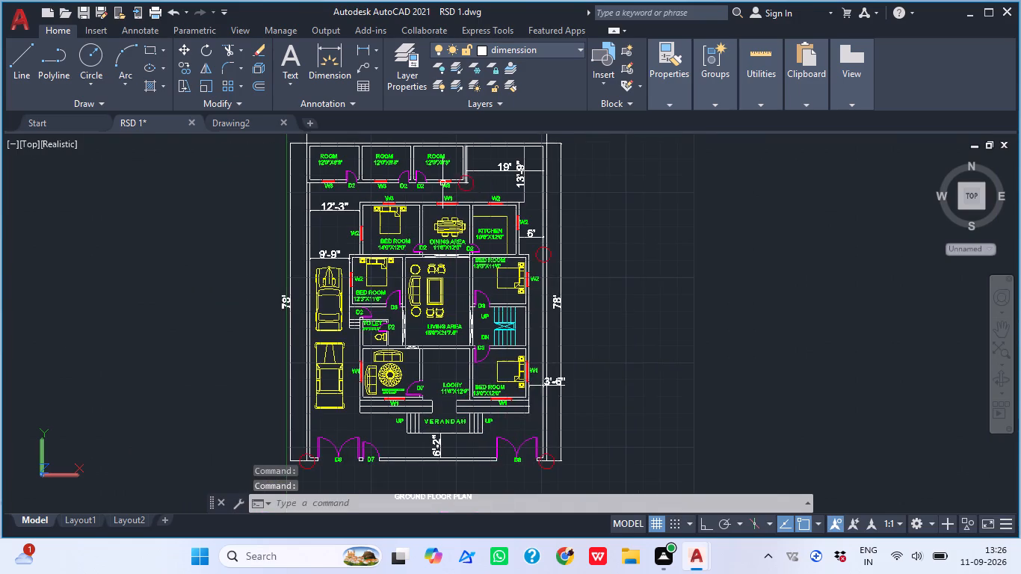
scroll(447, 191, "down", 1)
middle_click_drag(495, 213, 482, 233)
middle_click_drag(489, 244, 536, 327)
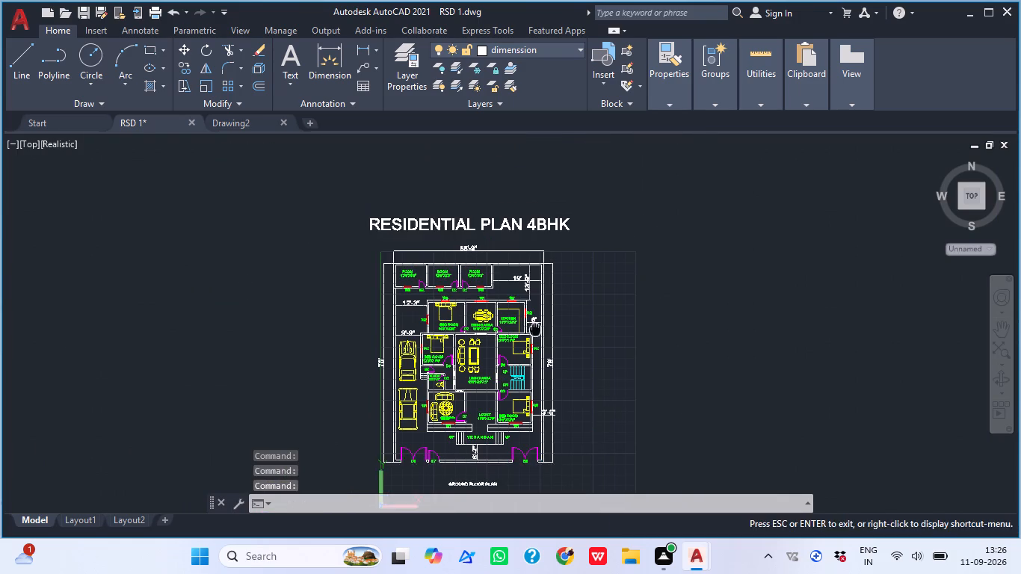
middle_click_drag(499, 276, 471, 232)
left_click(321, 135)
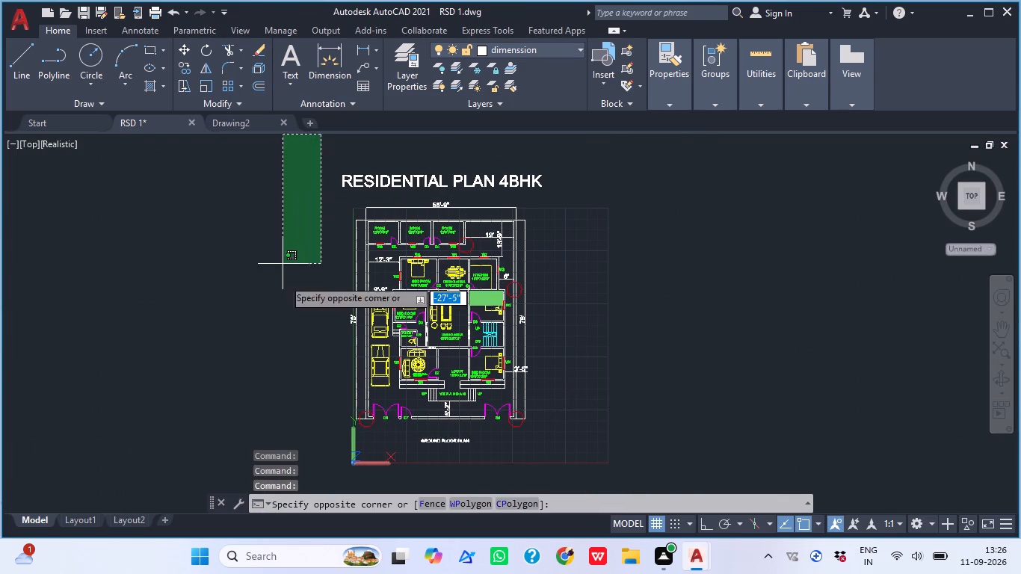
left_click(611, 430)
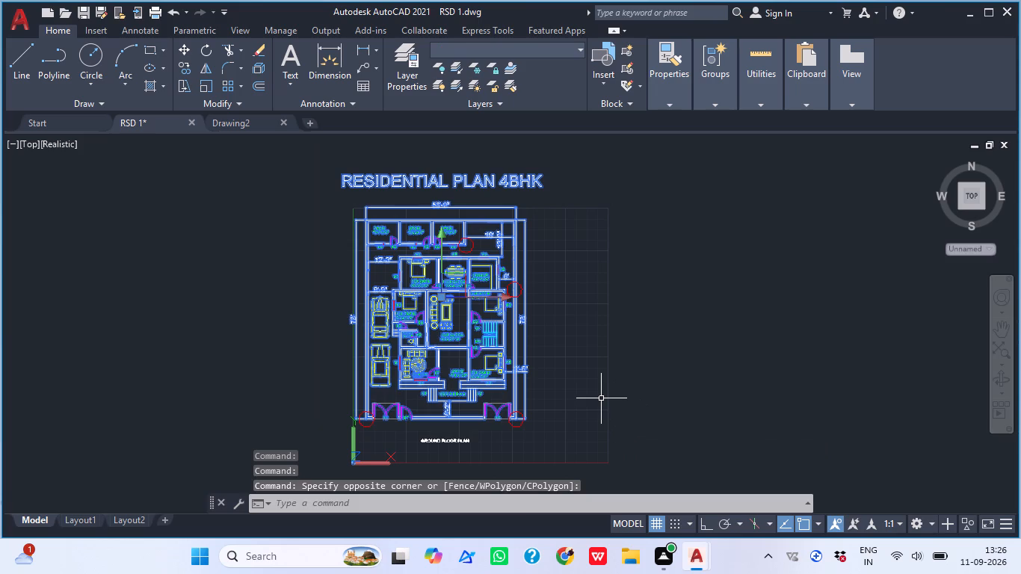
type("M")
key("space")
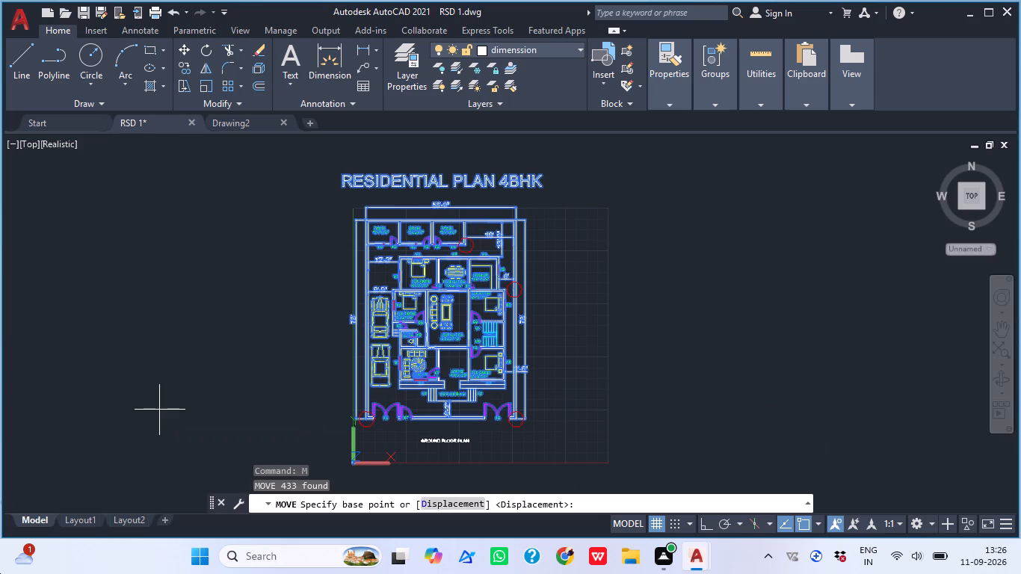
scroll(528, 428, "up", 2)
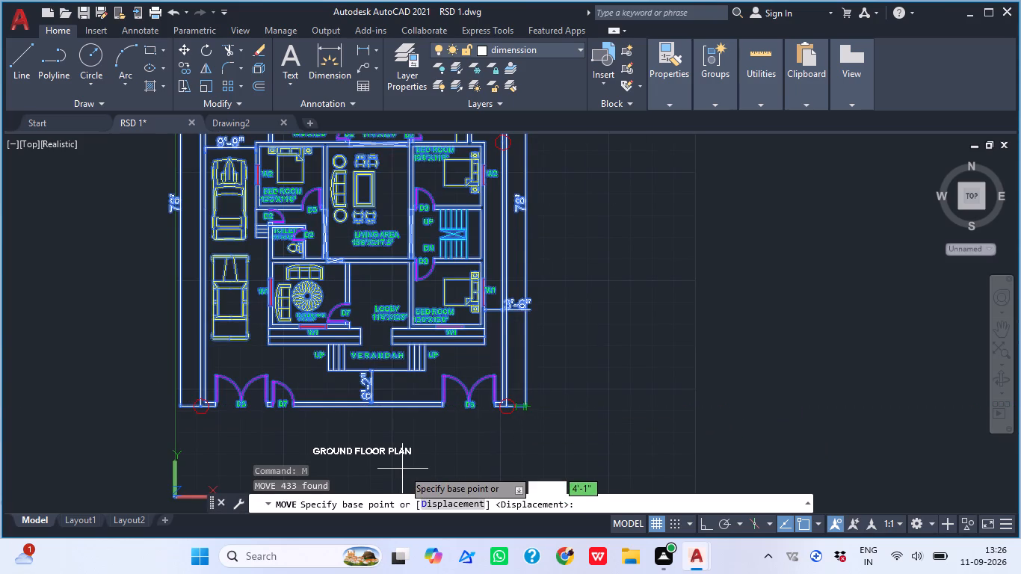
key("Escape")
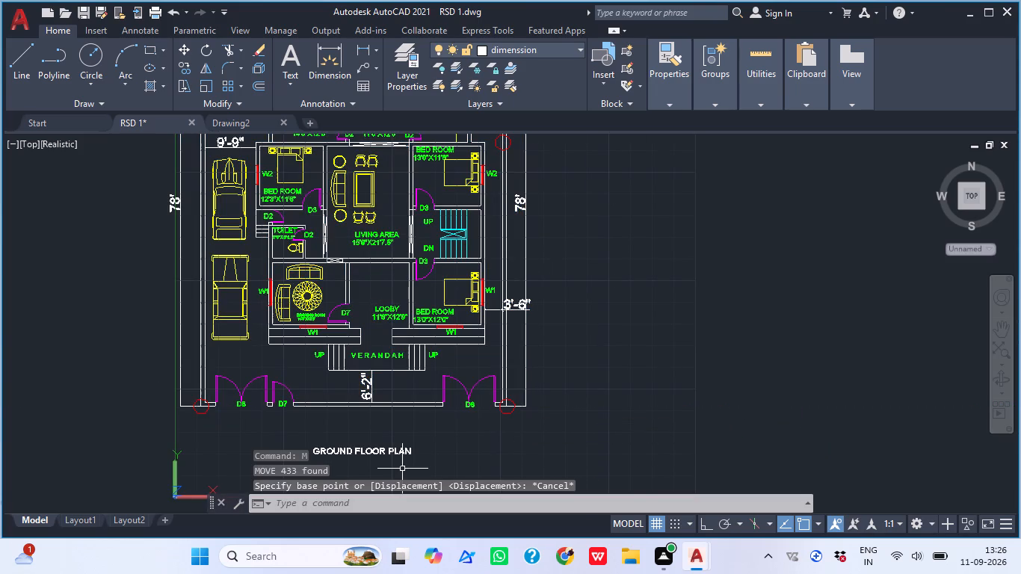
Move the whole plan with its title and caption horizontally right by about 15 feet, with Ortho on.
scroll(450, 440, "down", 2)
left_click(478, 451)
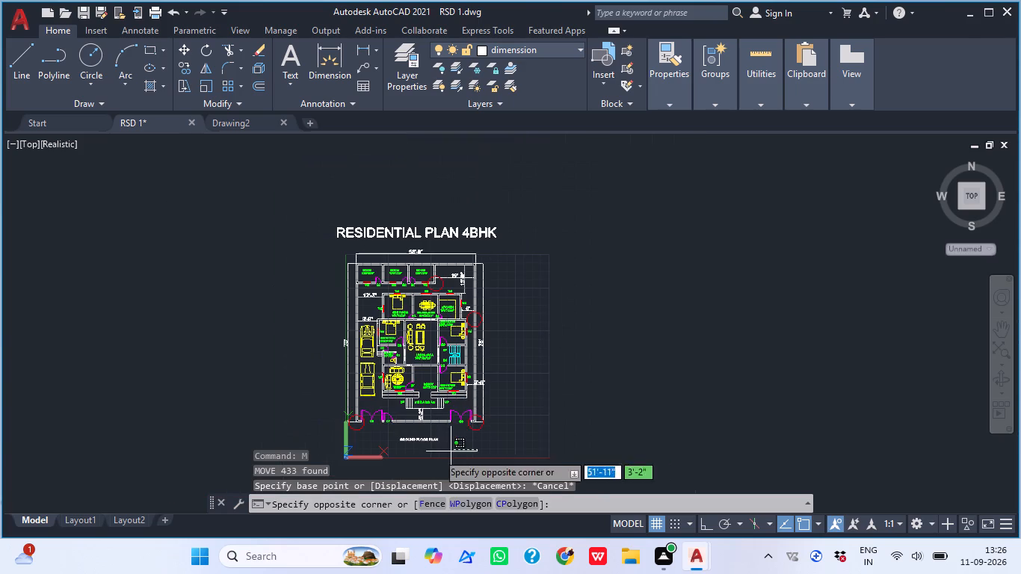
left_click(323, 198)
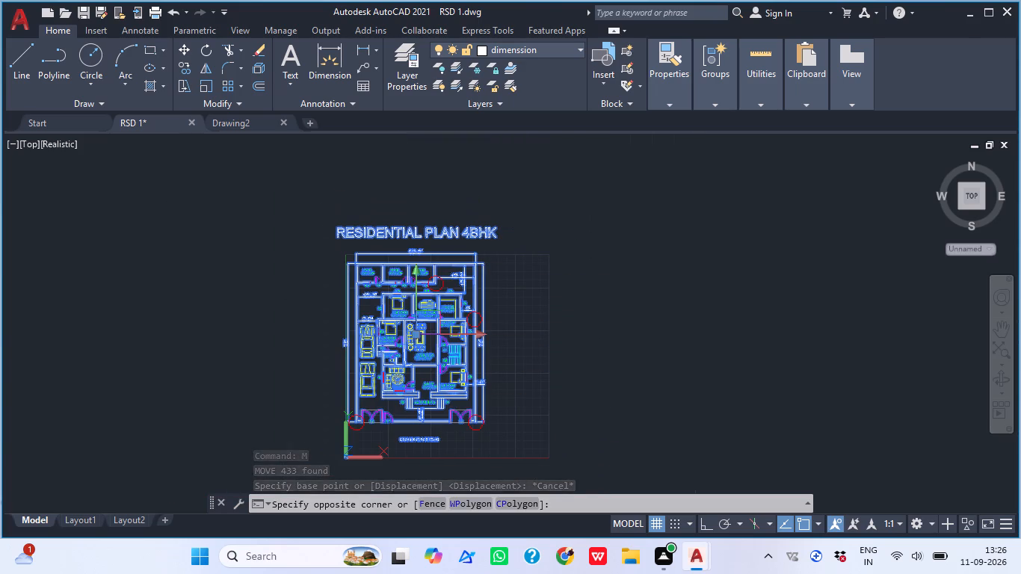
left_click(324, 198)
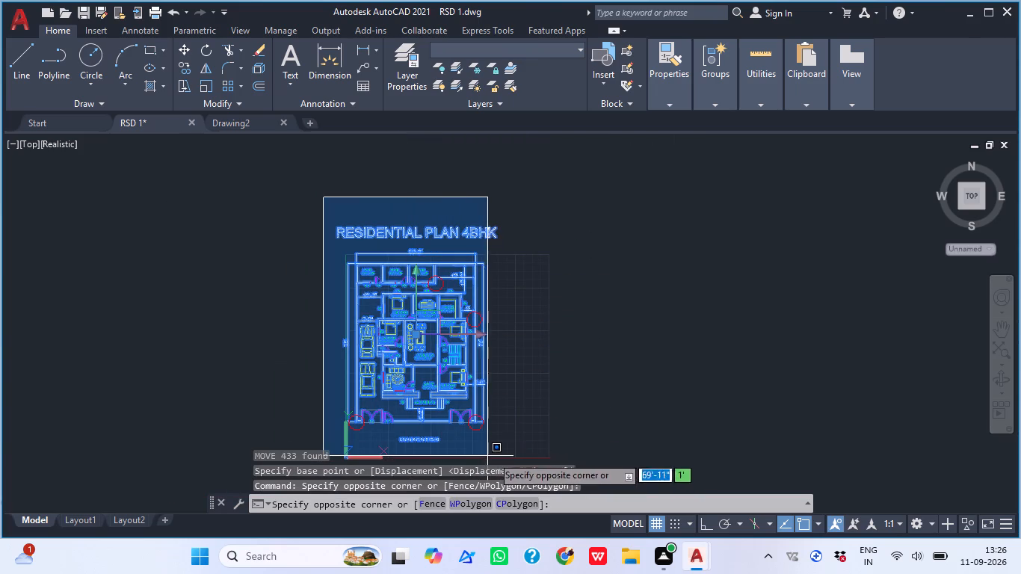
left_click(516, 447)
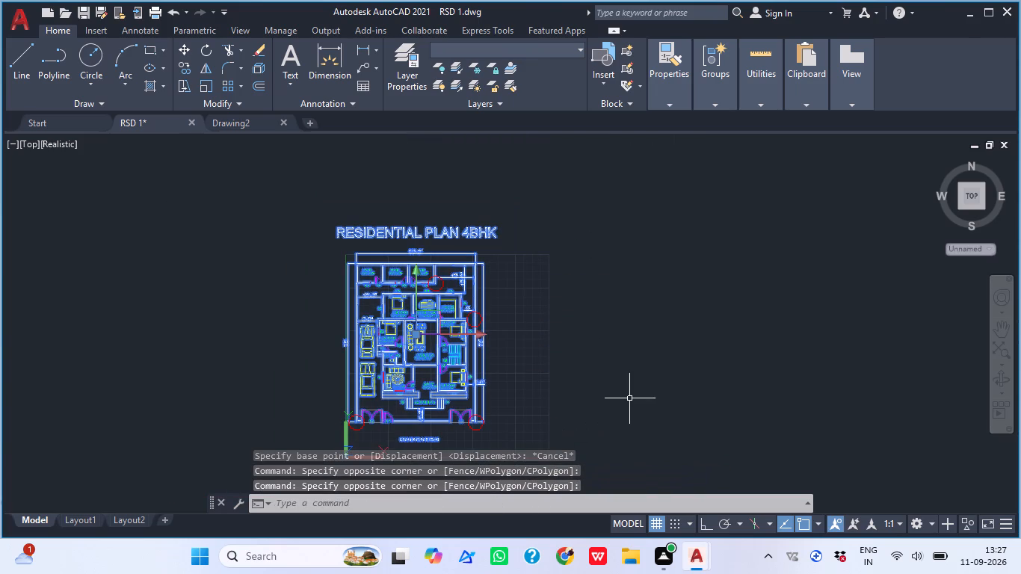
key("m")
key("Return")
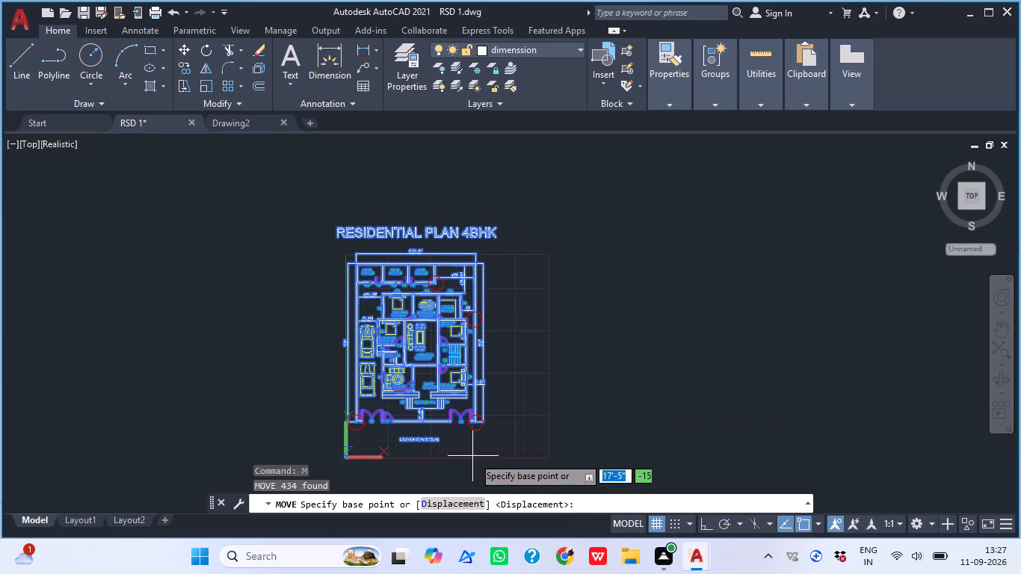
scroll(550, 448, "up", 3)
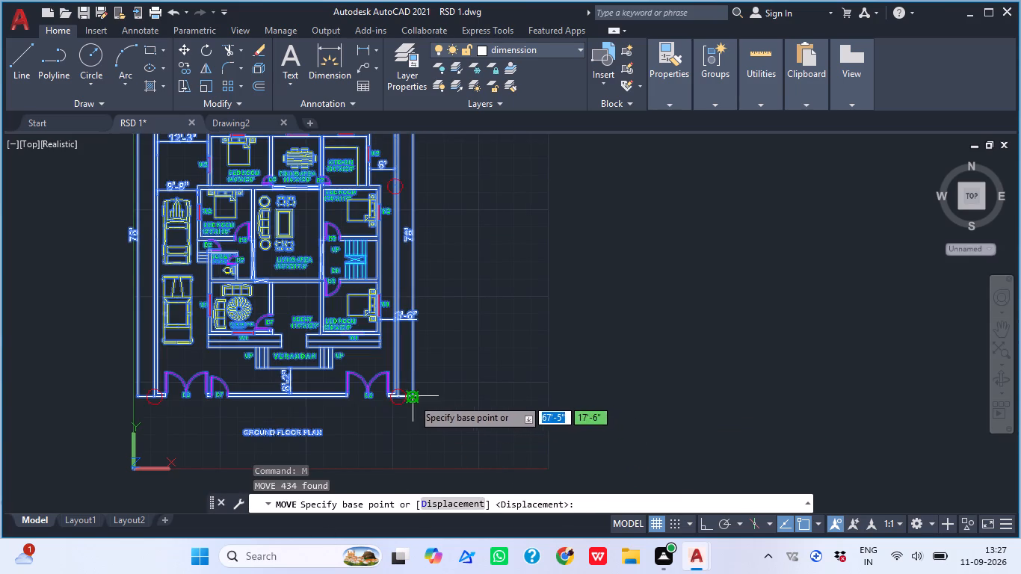
left_click(413, 398)
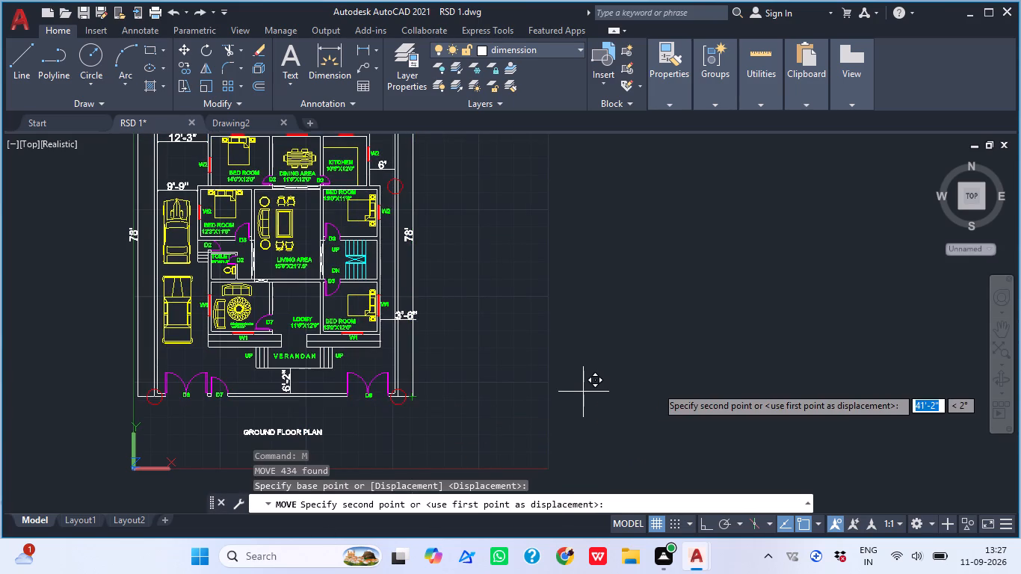
scroll(702, 370, "down", 1)
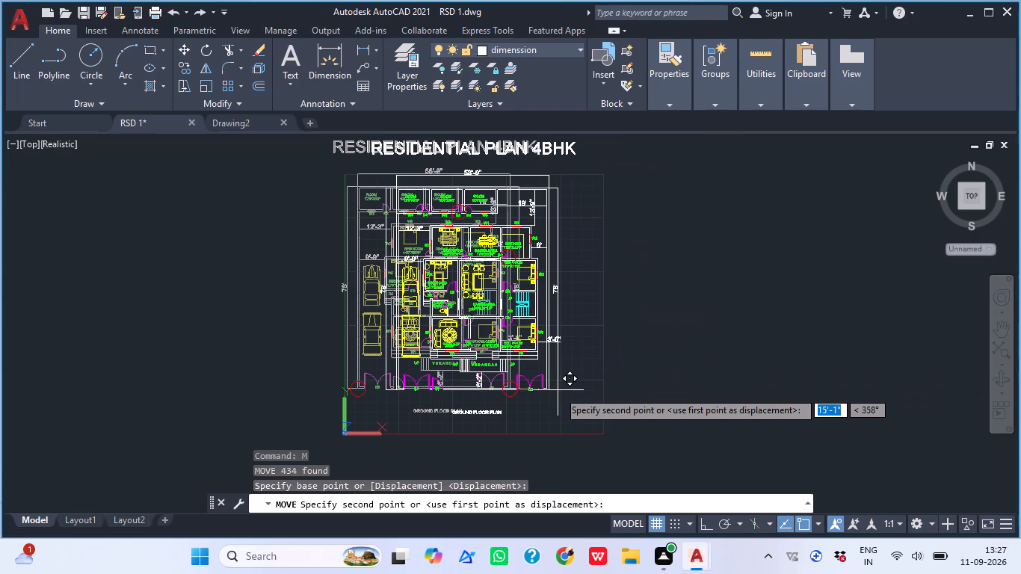
left_click(711, 522)
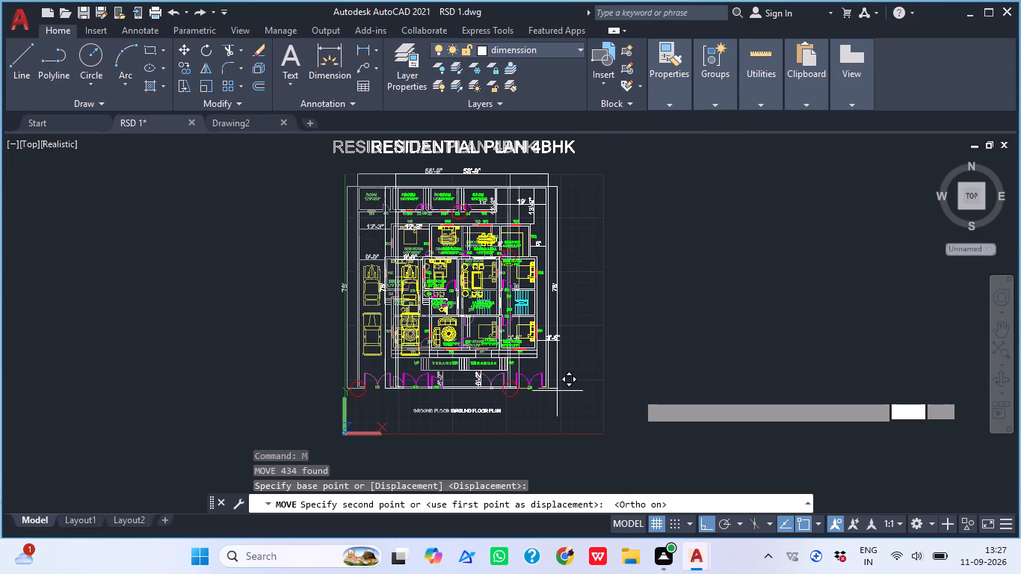
scroll(452, 384, "up", 2)
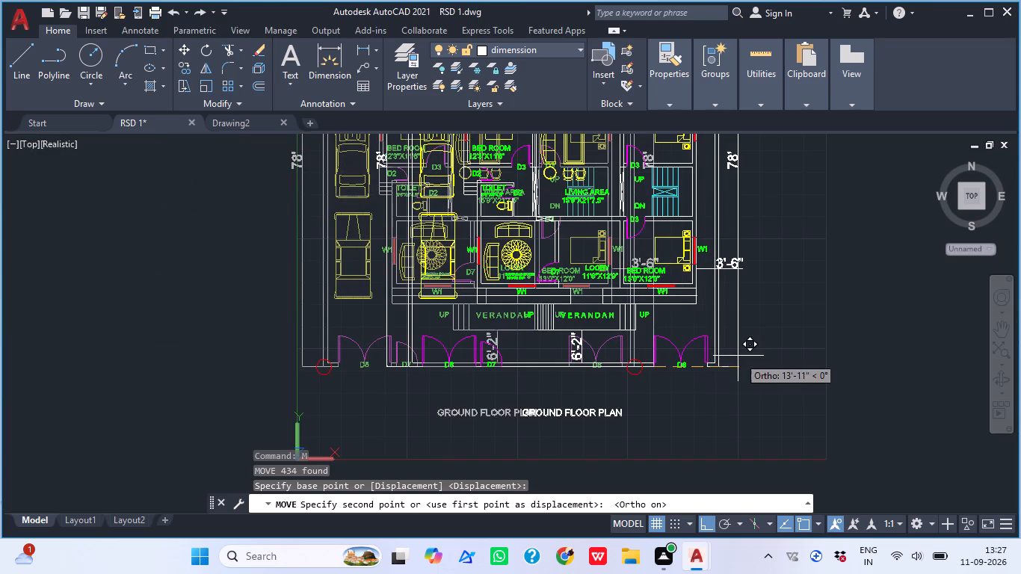
left_click(748, 353)
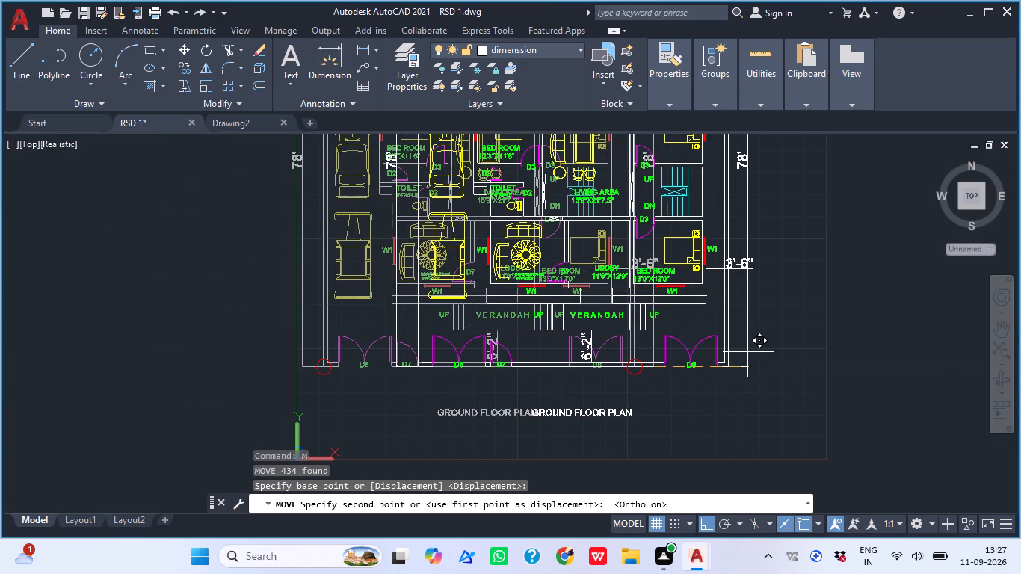
scroll(709, 361, "down", 2)
middle_click_drag(702, 369, 592, 419)
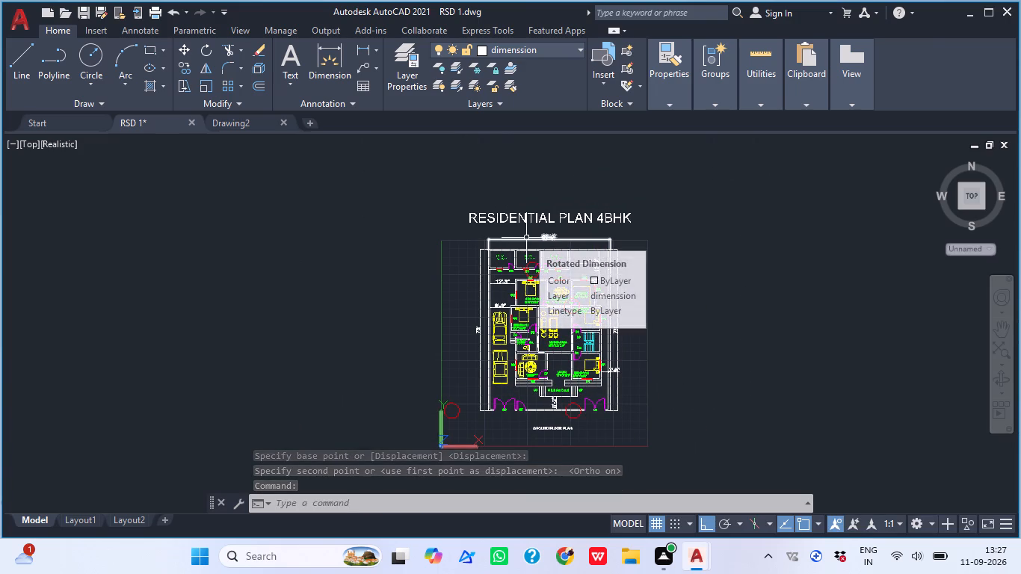
Save the RSD 1 drawing.
key("ctrl+s")
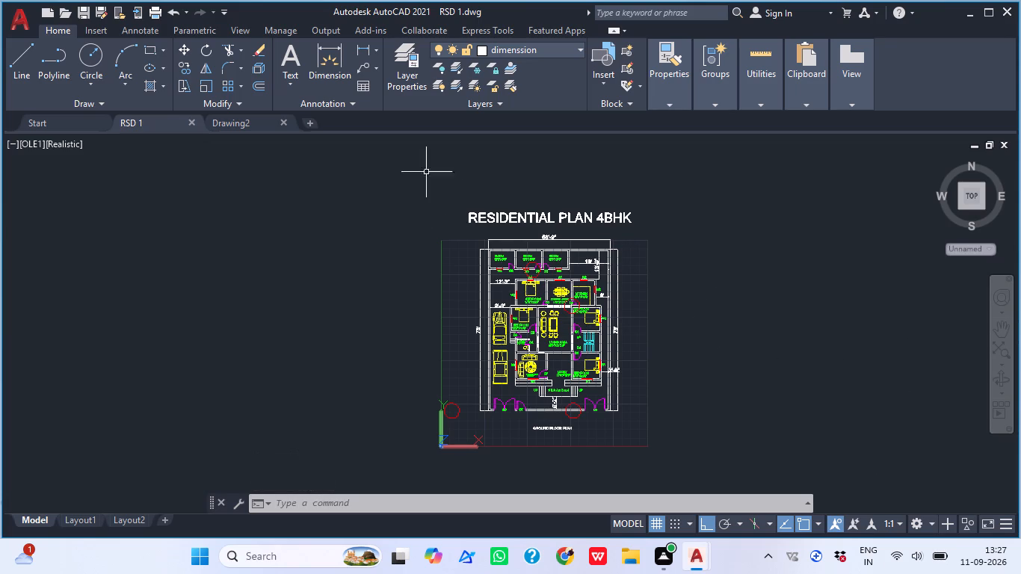
Move the W1 label beside the drawing room's outer side window about 3 inches left, away from the wall.
scroll(596, 305, "up", 2)
middle_click_drag(544, 357, 536, 315)
scroll(505, 305, "up", 2)
middle_click_drag(516, 356, 496, 226)
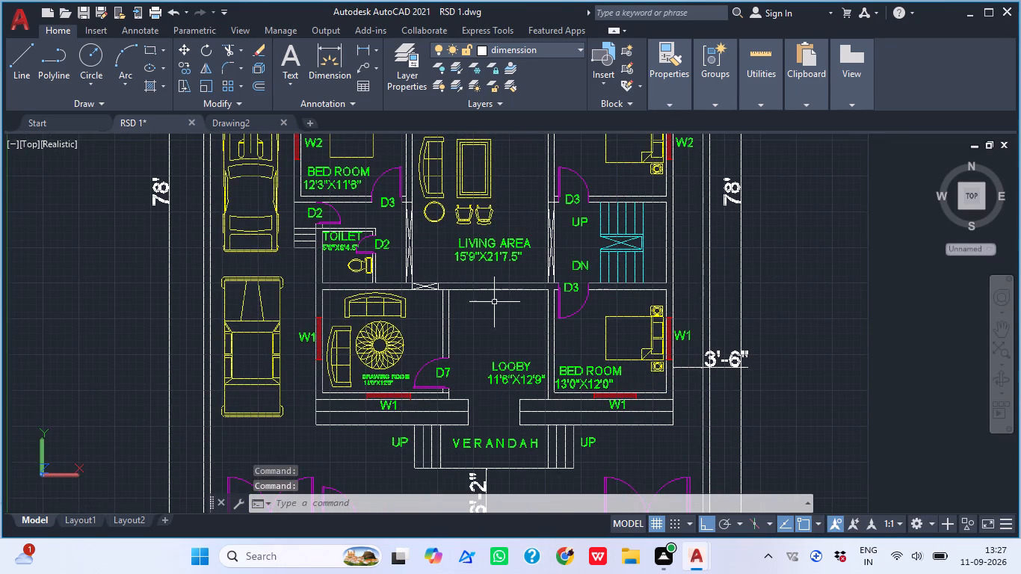
middle_click_drag(509, 255, 516, 235)
middle_click_drag(546, 324, 529, 252)
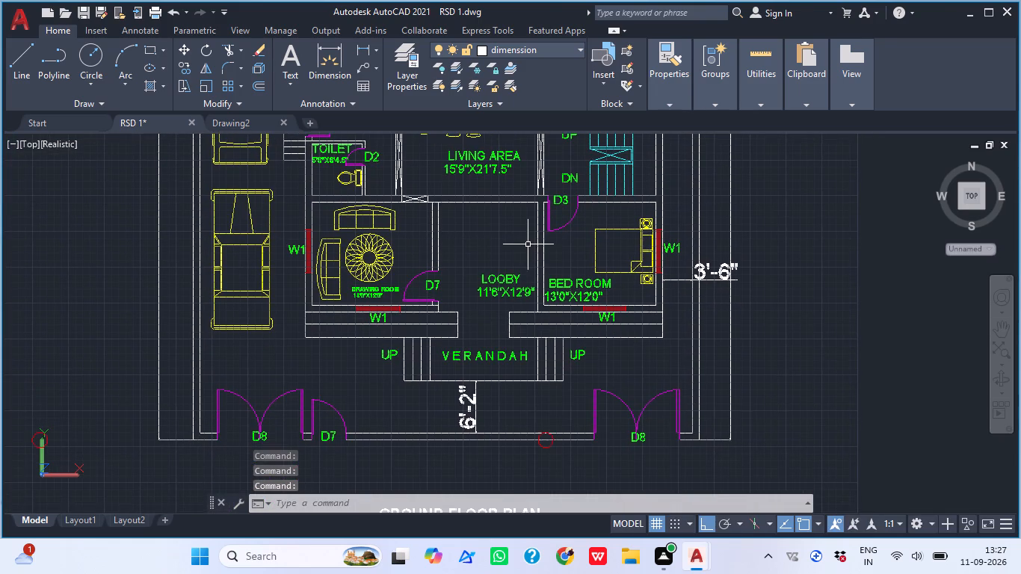
scroll(130, 232, "up", 2)
scroll(529, 250, "up", 2)
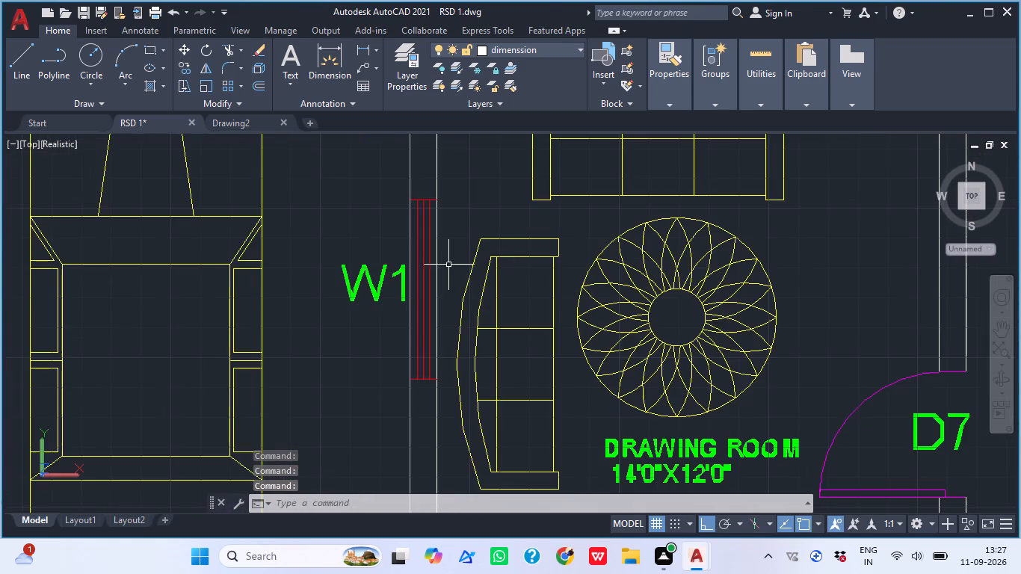
left_click(397, 269)
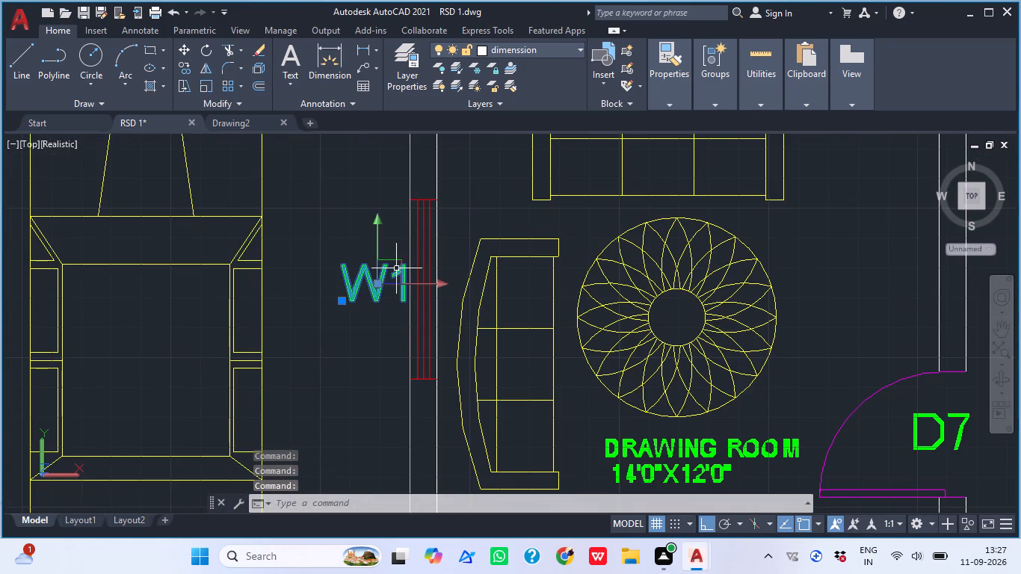
type("M")
key("space")
left_click(377, 278)
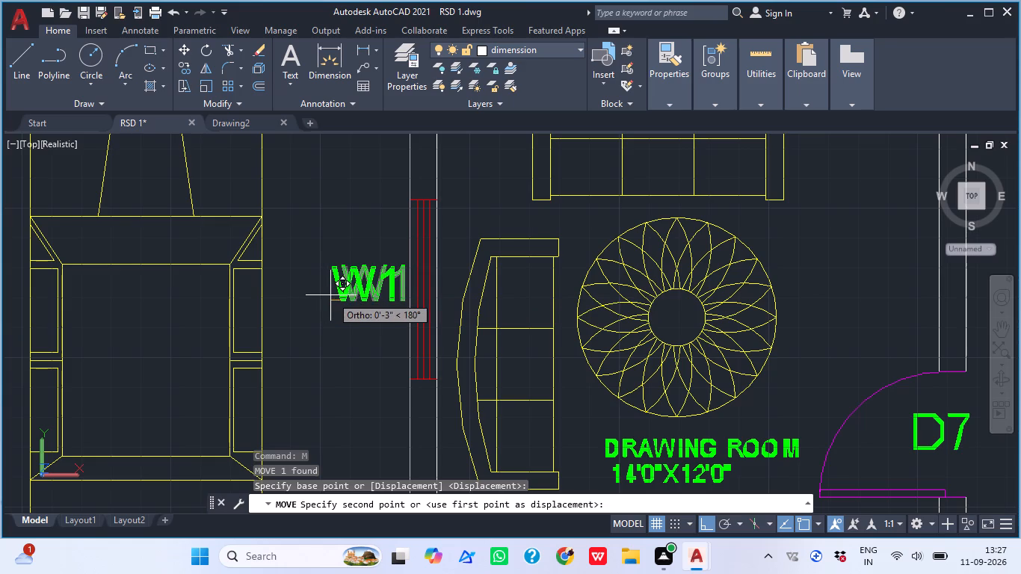
left_click(331, 296)
key("Escape")
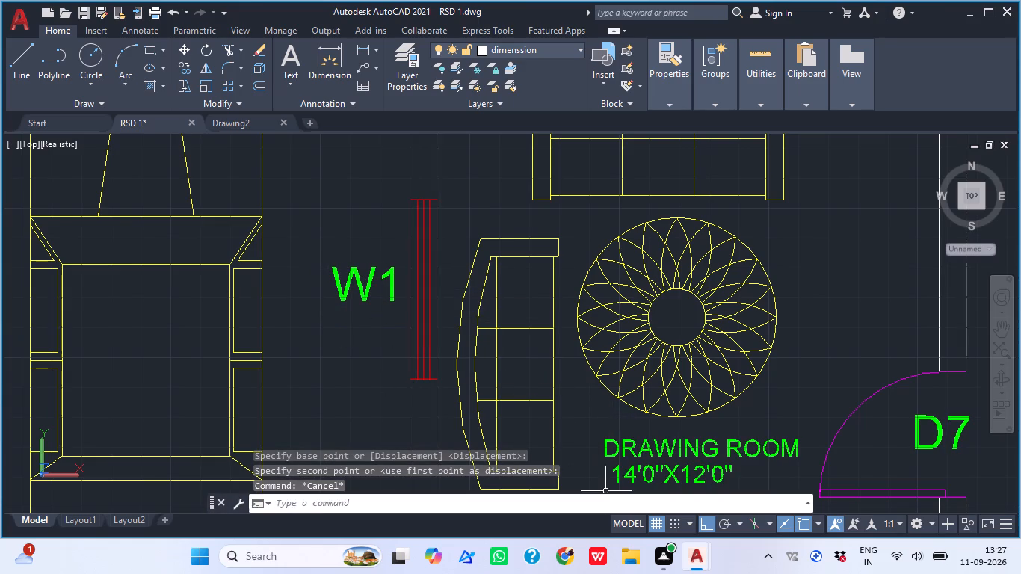
Inspect the plan from the lobby to the rear rooms, checking the red circle between window W3 and door D2 at the middle rear room.
scroll(594, 277, "down", 2)
middle_click_drag(662, 371, 481, 349)
middle_click_drag(625, 316, 613, 322)
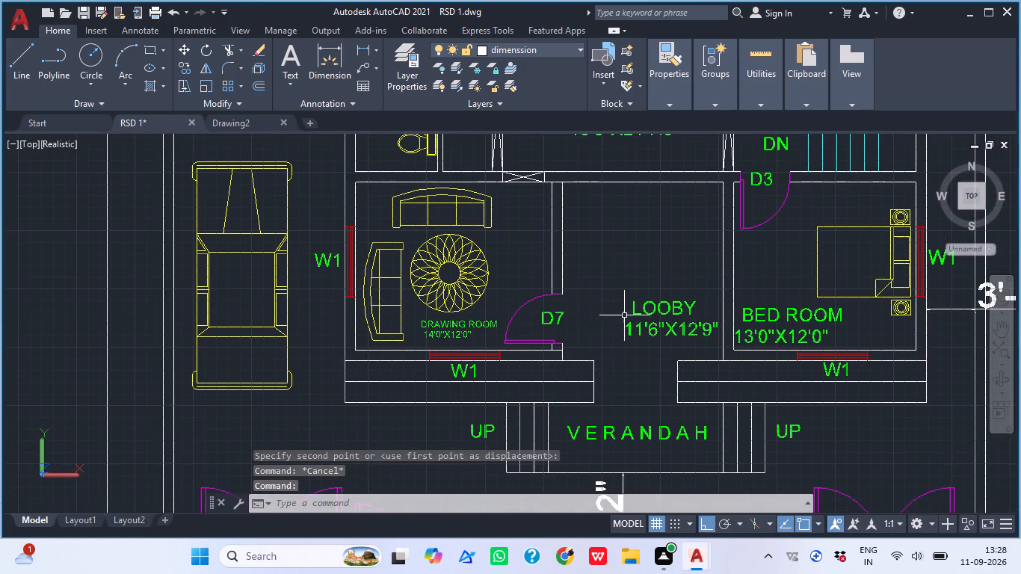
middle_click_drag(613, 322, 500, 384)
scroll(584, 322, "down", 1)
middle_click_drag(584, 322, 528, 405)
scroll(555, 324, "down", 1)
middle_click_drag(557, 361, 557, 377)
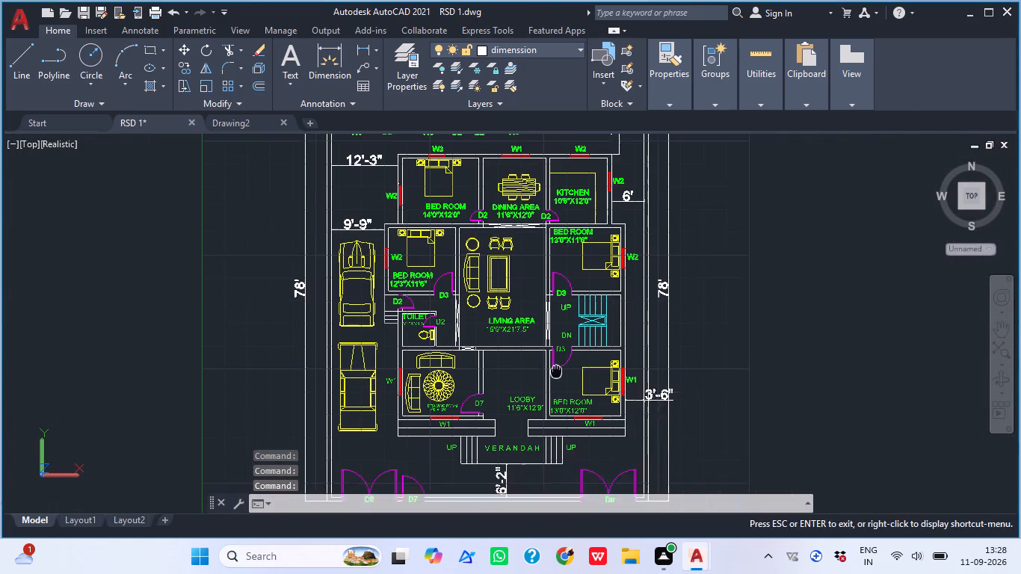
middle_click_drag(557, 377, 557, 404)
scroll(567, 319, "down", 1)
scroll(485, 220, "up", 2)
scroll(386, 215, "up", 4)
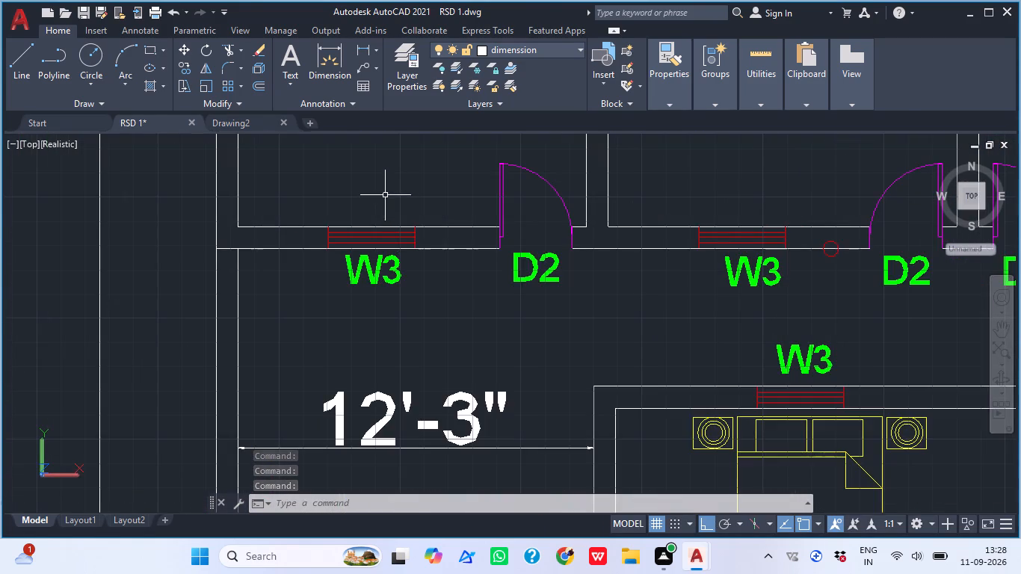
scroll(386, 194, "up", 2)
scroll(386, 194, "down", 2)
scroll(769, 223, "up", 3)
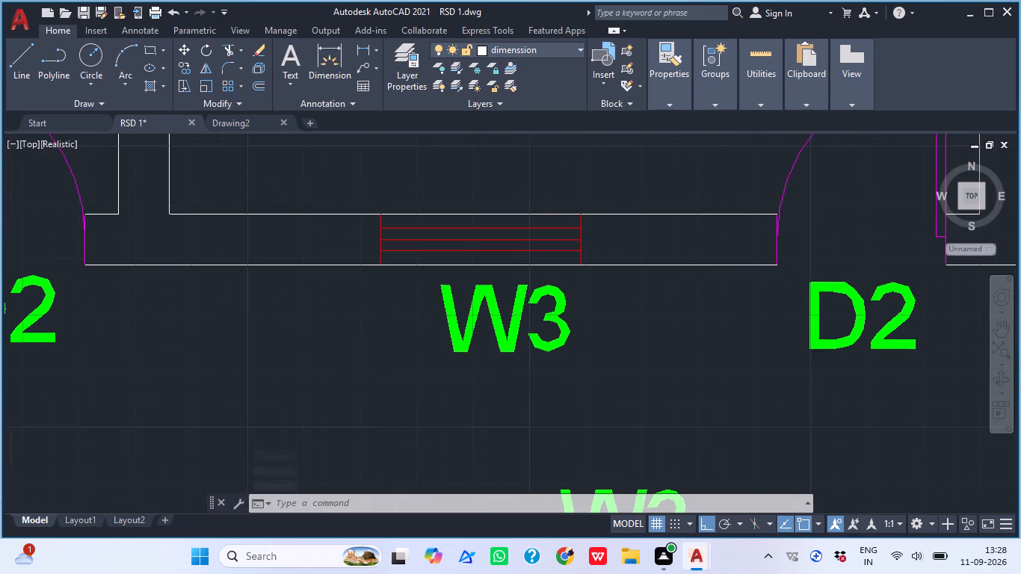
scroll(676, 259, "up", 2)
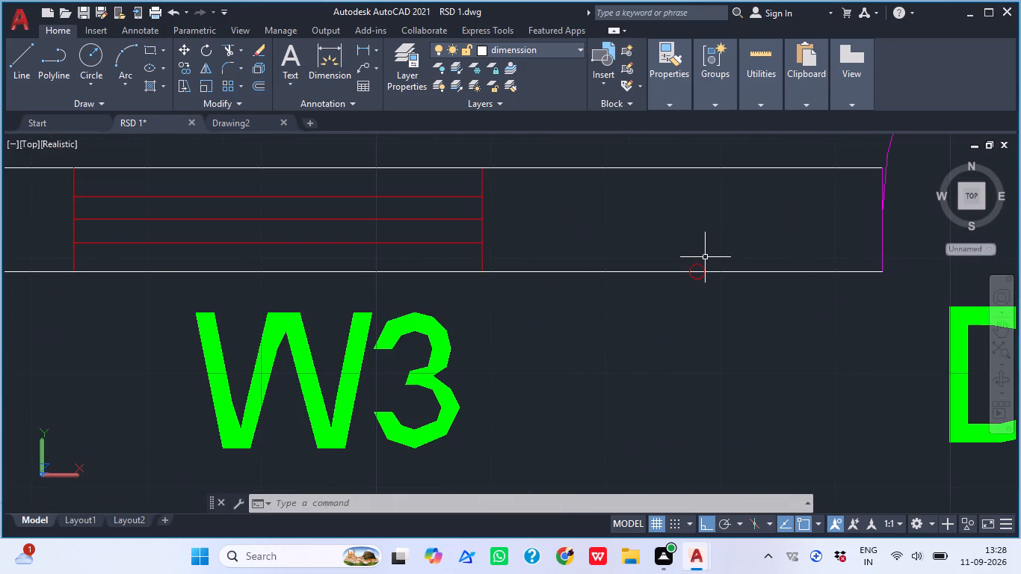
left_click(697, 265)
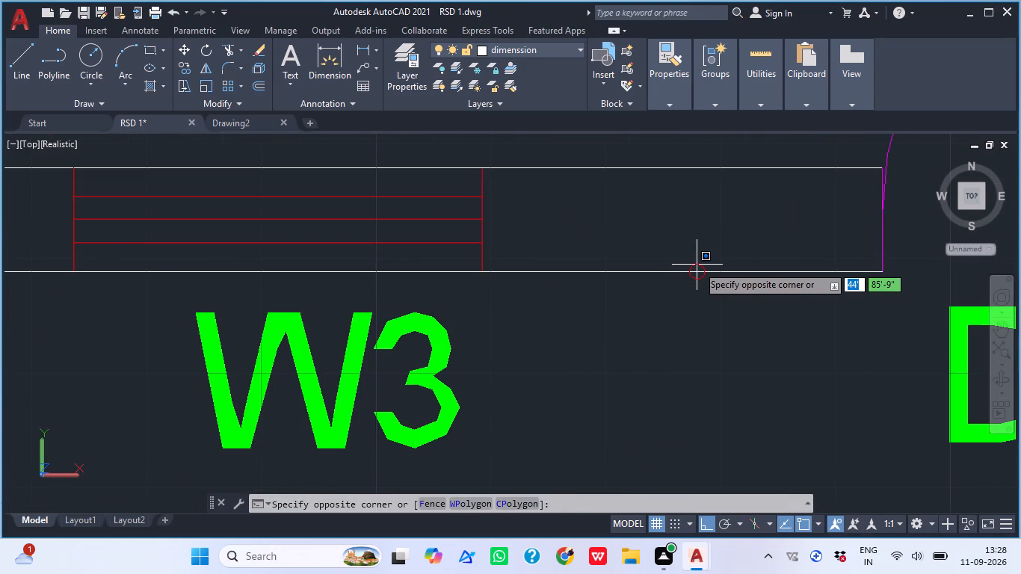
left_click(697, 268)
scroll(682, 275, "down", 3)
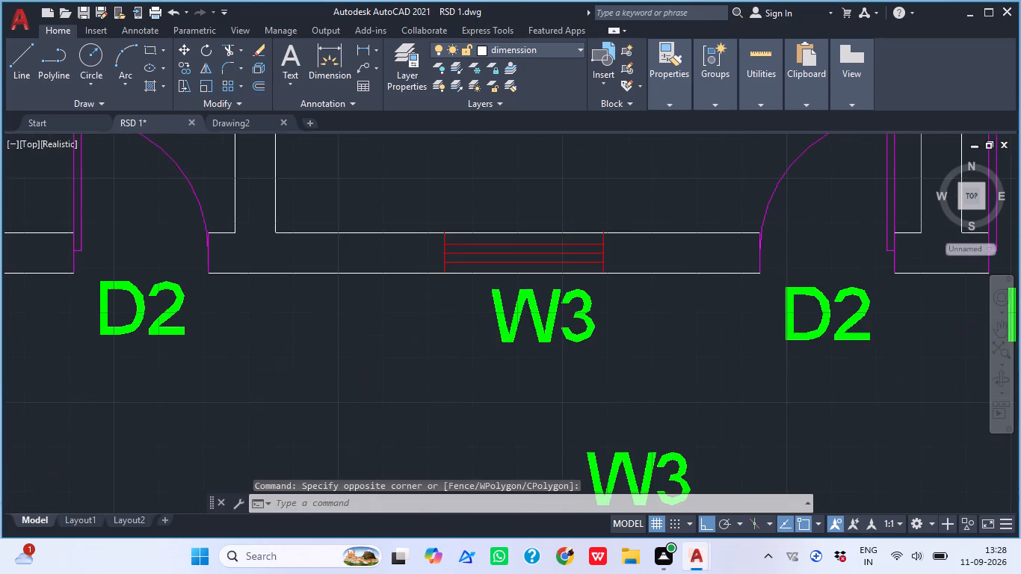
Examine the rear rooms and their dimensions, and the overall layout of the plan with its title and caption.
scroll(676, 261, "down", 3)
middle_click_drag(694, 278, 462, 336)
scroll(454, 321, "down", 3)
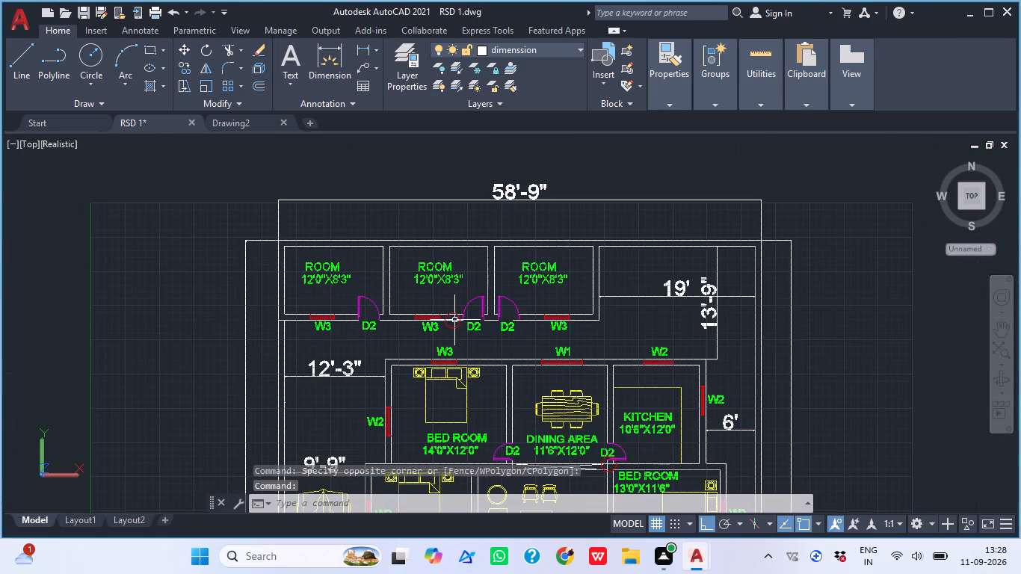
middle_click_drag(475, 262, 365, 216)
scroll(372, 192, "down", 3)
middle_click_drag(389, 187, 397, 244)
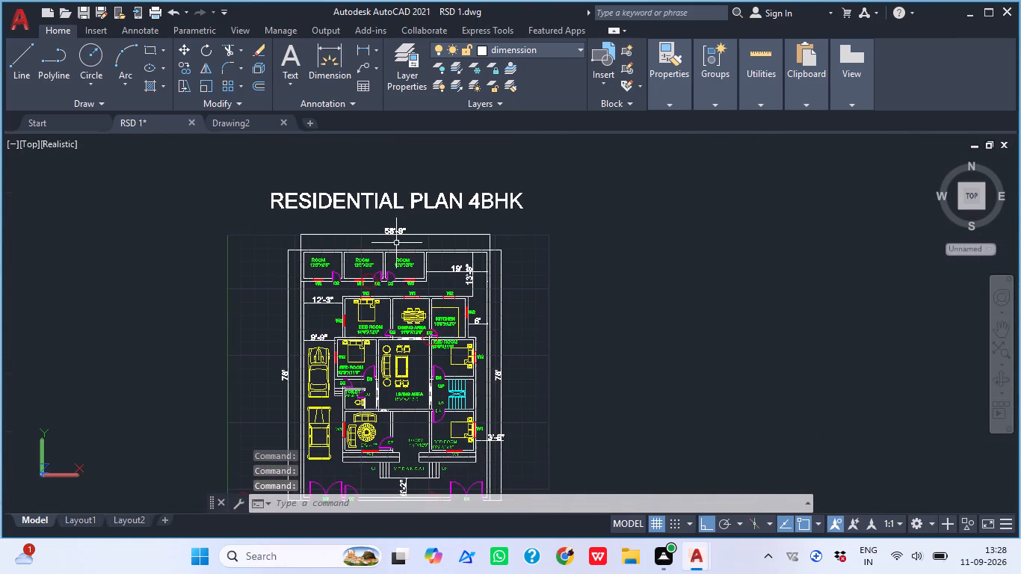
scroll(424, 191, "down", 2)
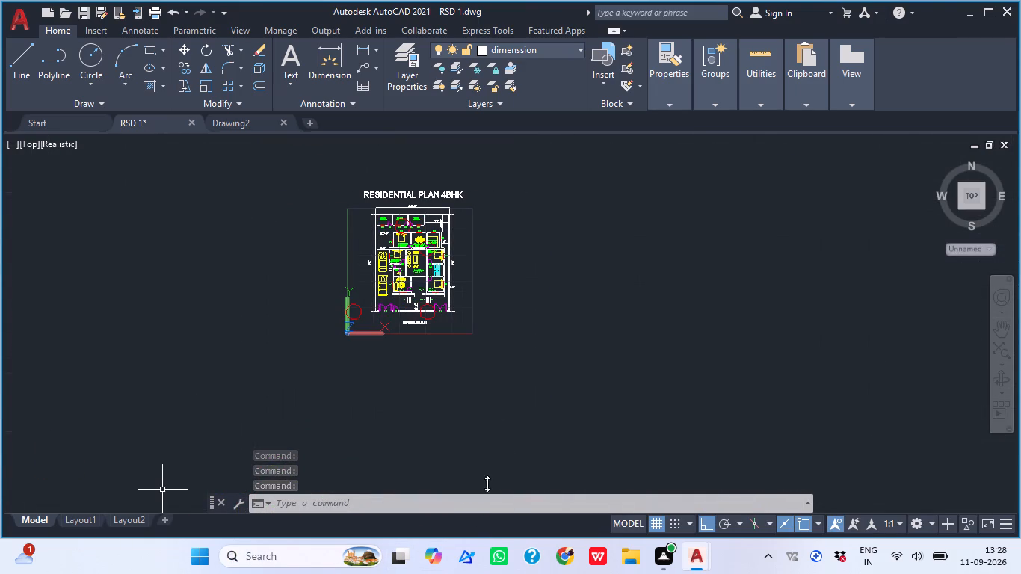
scroll(309, 206, "up", 1)
middle_click_drag(400, 272, 148, 314)
scroll(170, 282, "up", 2)
middle_click_drag(163, 276, 170, 276)
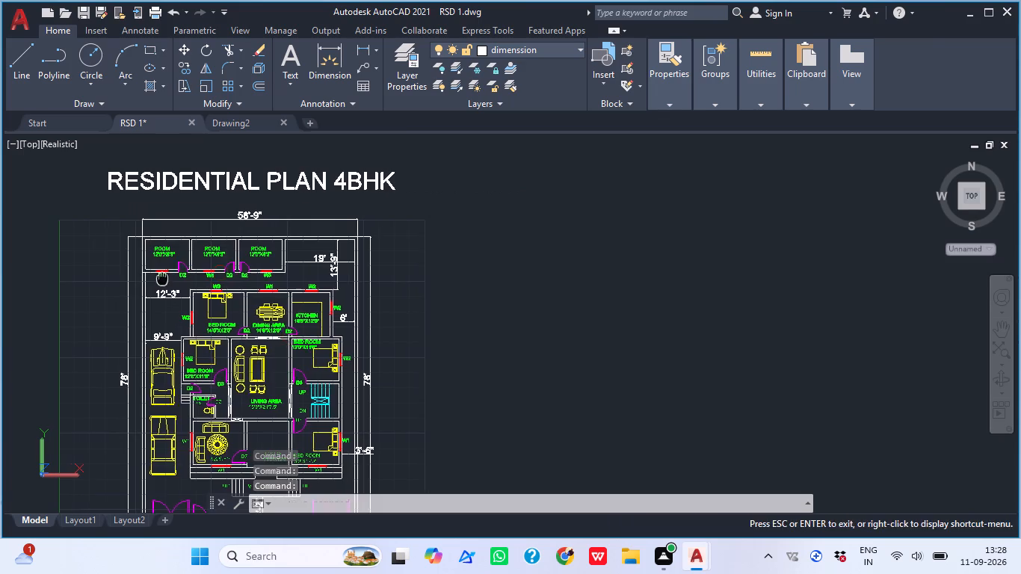
middle_click_drag(170, 276, 253, 216)
scroll(240, 214, "down", 1)
middle_click_drag(230, 238, 217, 294)
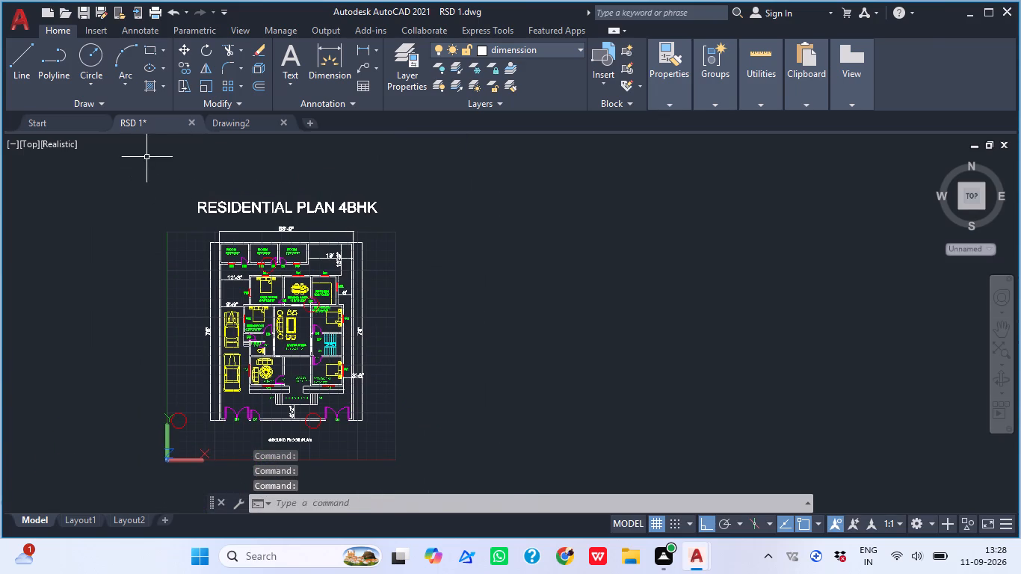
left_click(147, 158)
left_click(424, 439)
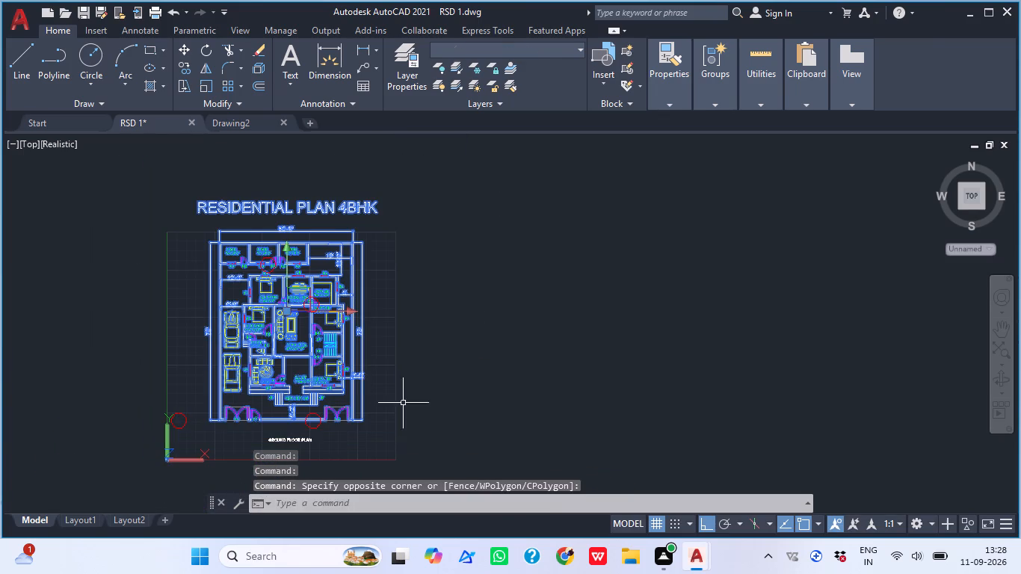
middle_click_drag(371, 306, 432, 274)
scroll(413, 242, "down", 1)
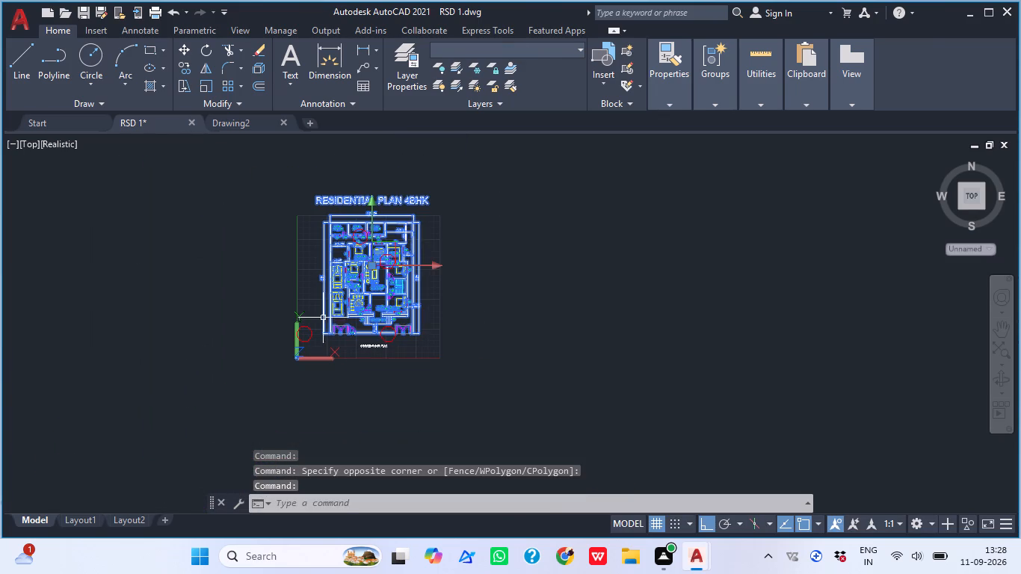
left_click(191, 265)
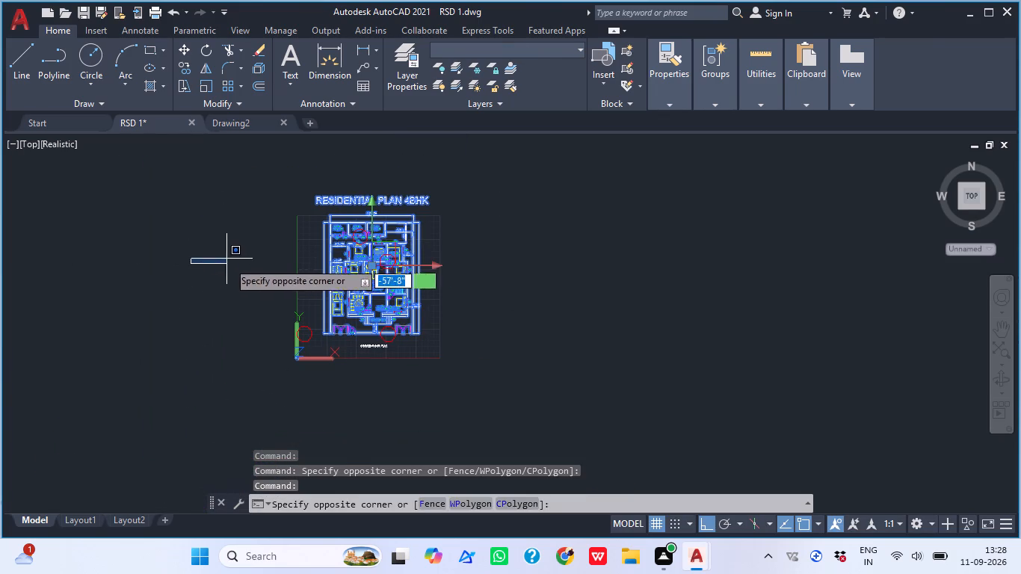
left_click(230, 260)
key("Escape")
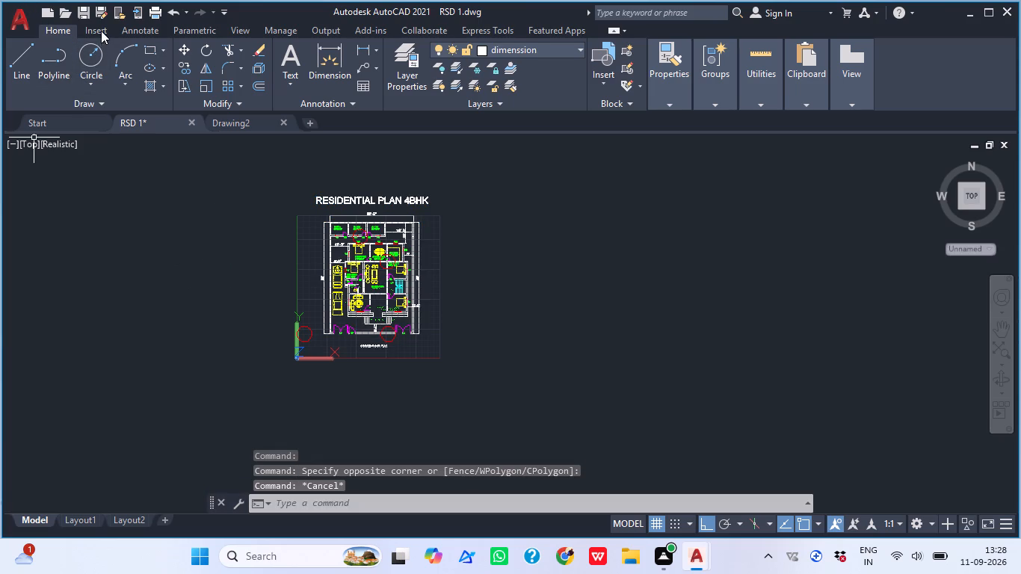
Examine the full floor plan, from the title and rear rooms through the bedrooms and living area to the verandah and front gates.
scroll(303, 246, "up", 1)
middle_click_drag(315, 304, 277, 344)
scroll(303, 296, "up", 2)
middle_click_drag(295, 294, 185, 278)
scroll(187, 278, "down", 1)
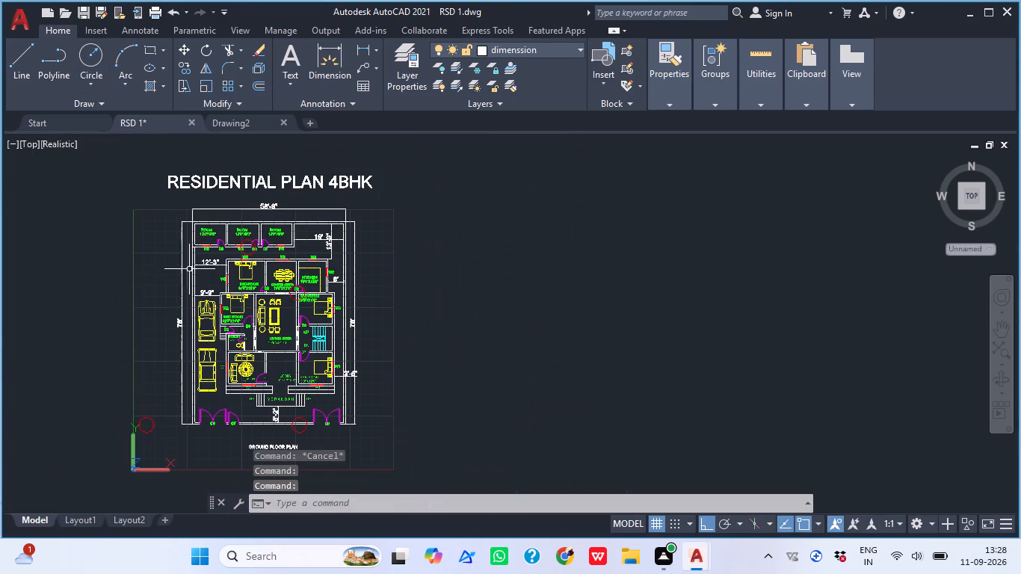
middle_click_drag(184, 293, 179, 302)
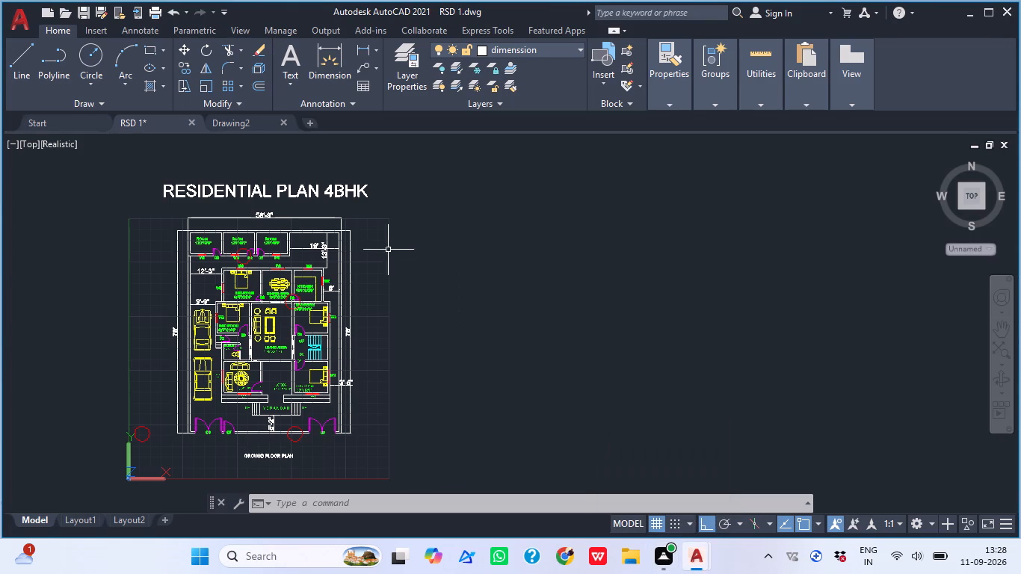
middle_click_drag(377, 264, 439, 265)
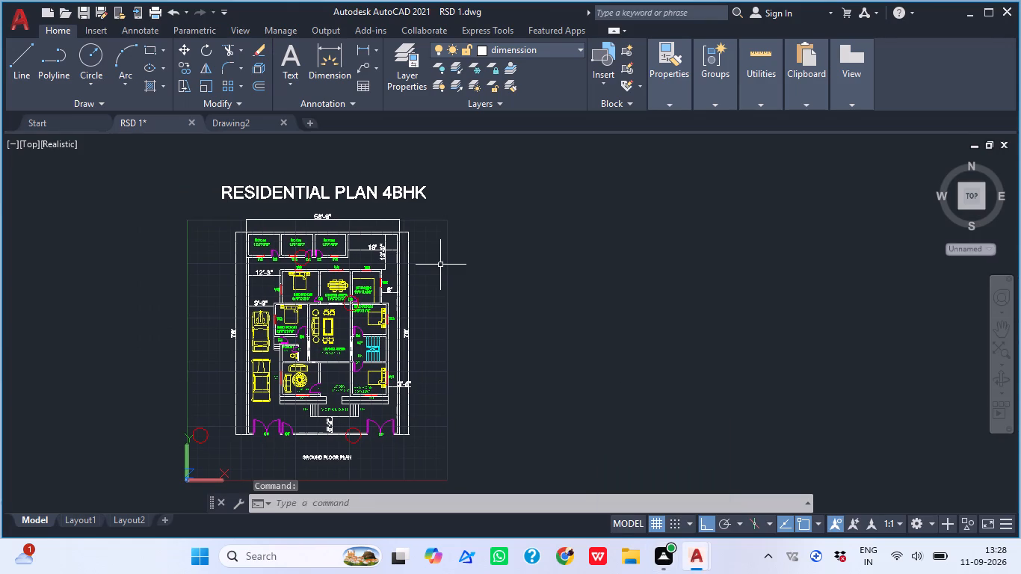
scroll(398, 235, "up", 2)
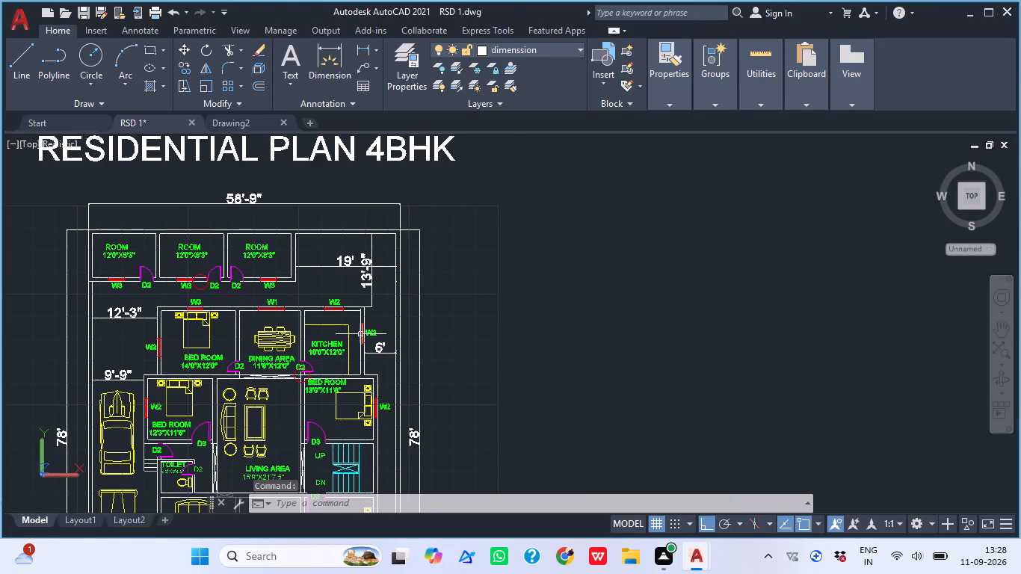
middle_click_drag(393, 336, 463, 330)
scroll(383, 315, "up", 1)
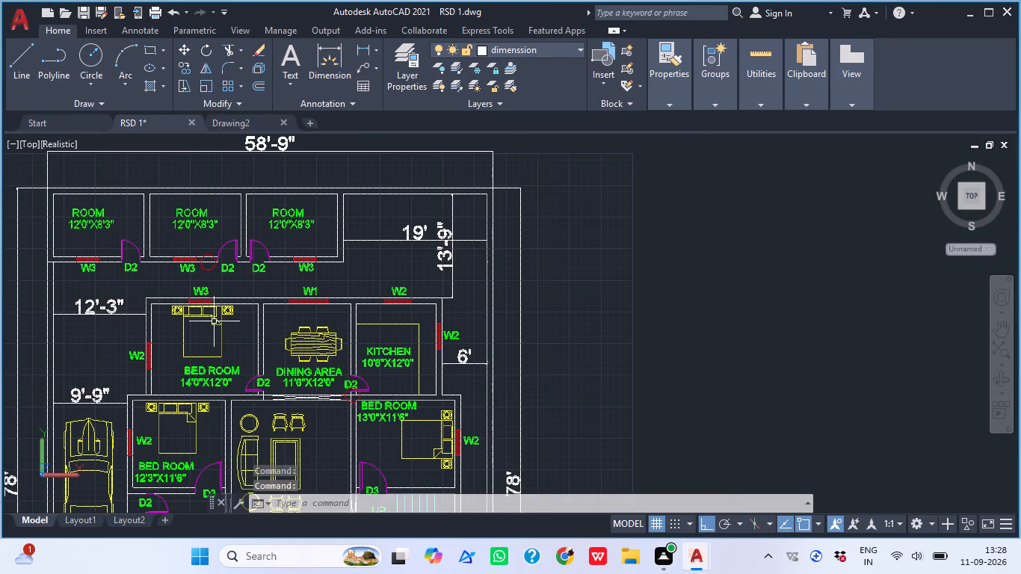
middle_click_drag(263, 345, 374, 166)
scroll(390, 190, "down", 1)
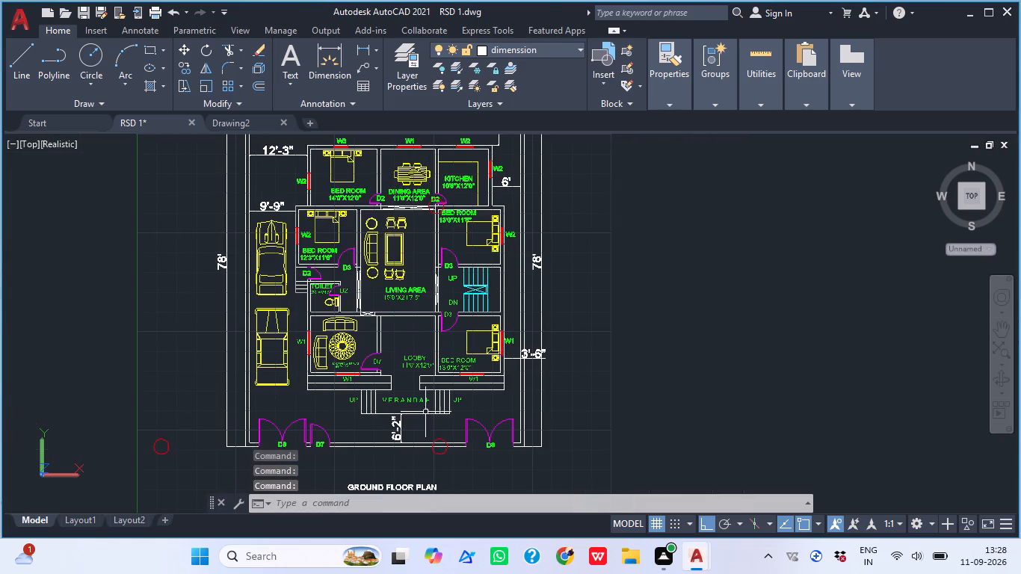
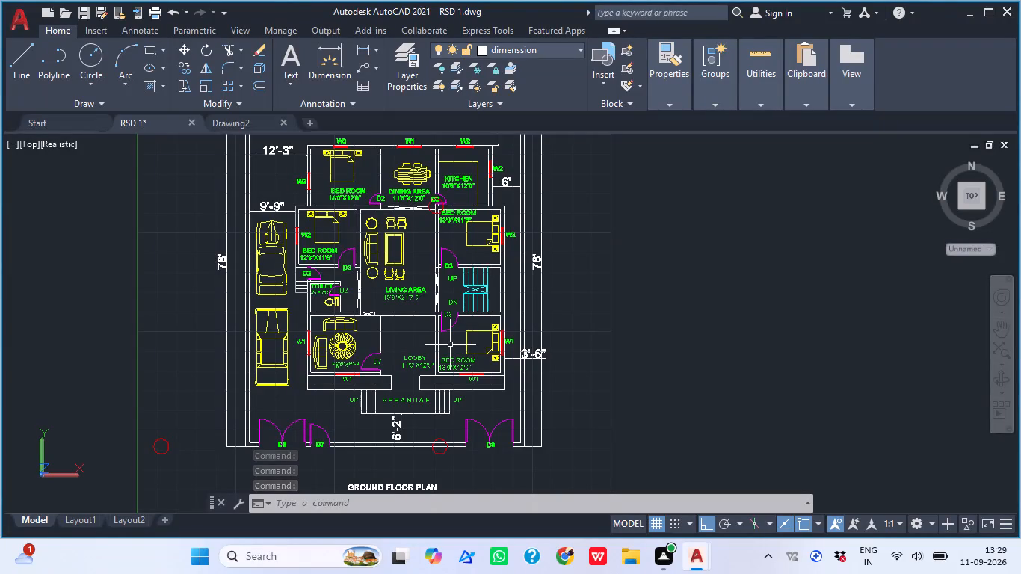
Add a linear dimension for the gap between the 13'0"X11'6" bedroom's outer wall and the boundary wall, just above window W2.
scroll(513, 230, "up", 2)
middle_click_drag(522, 219, 486, 274)
type("dli")
key("space")
scroll(490, 226, "up", 1)
left_click(459, 274)
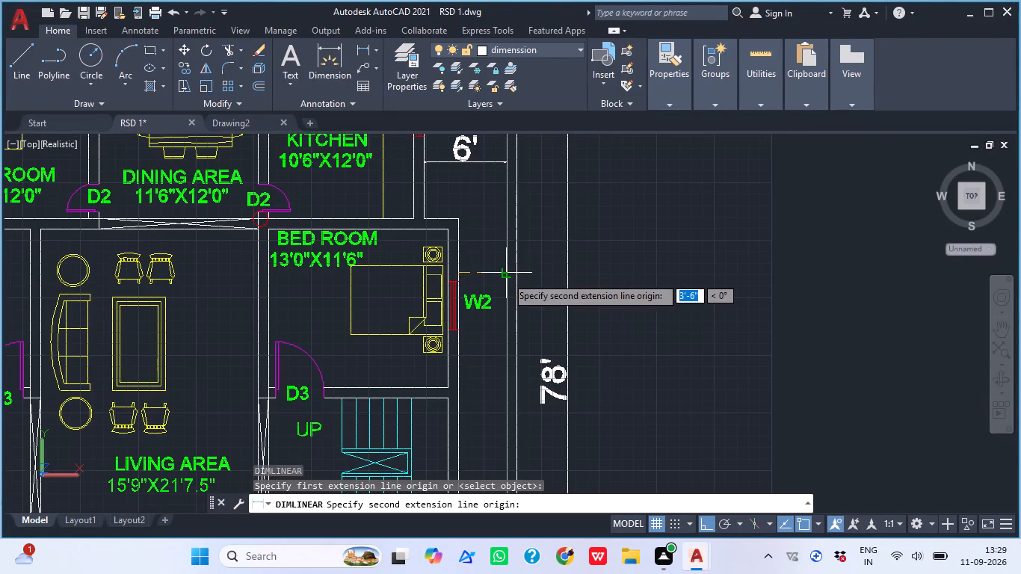
left_click(506, 277)
left_click(492, 247)
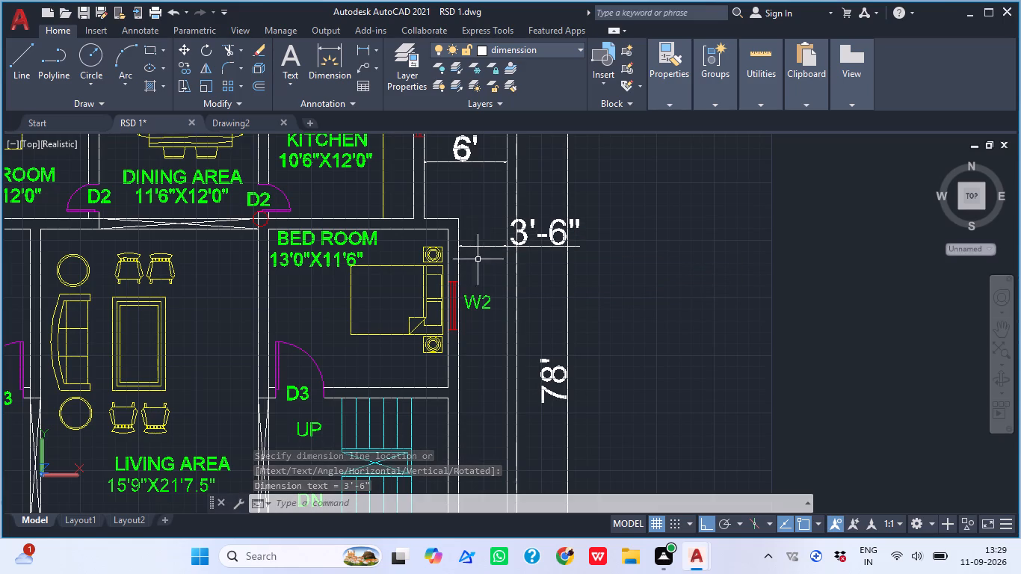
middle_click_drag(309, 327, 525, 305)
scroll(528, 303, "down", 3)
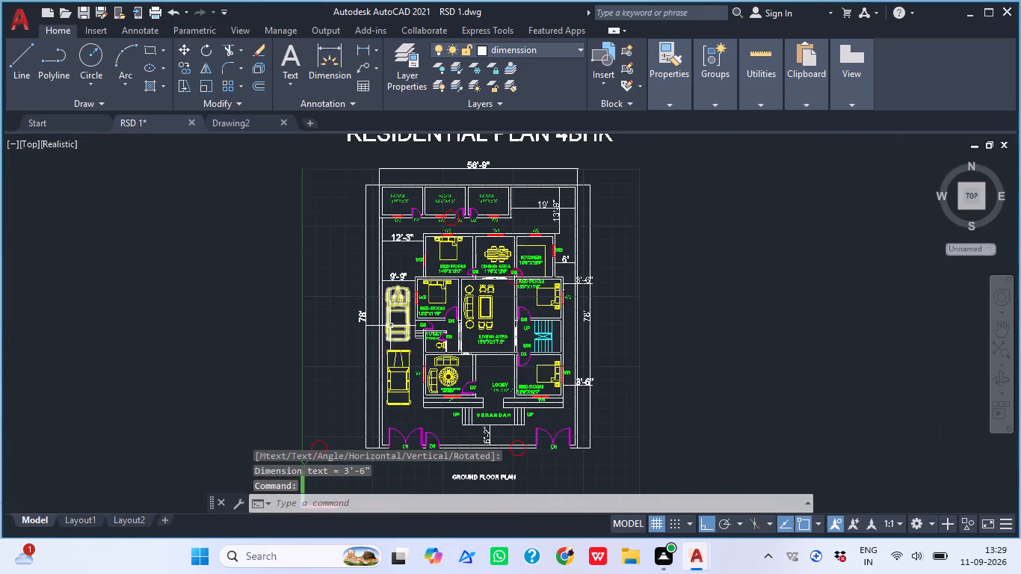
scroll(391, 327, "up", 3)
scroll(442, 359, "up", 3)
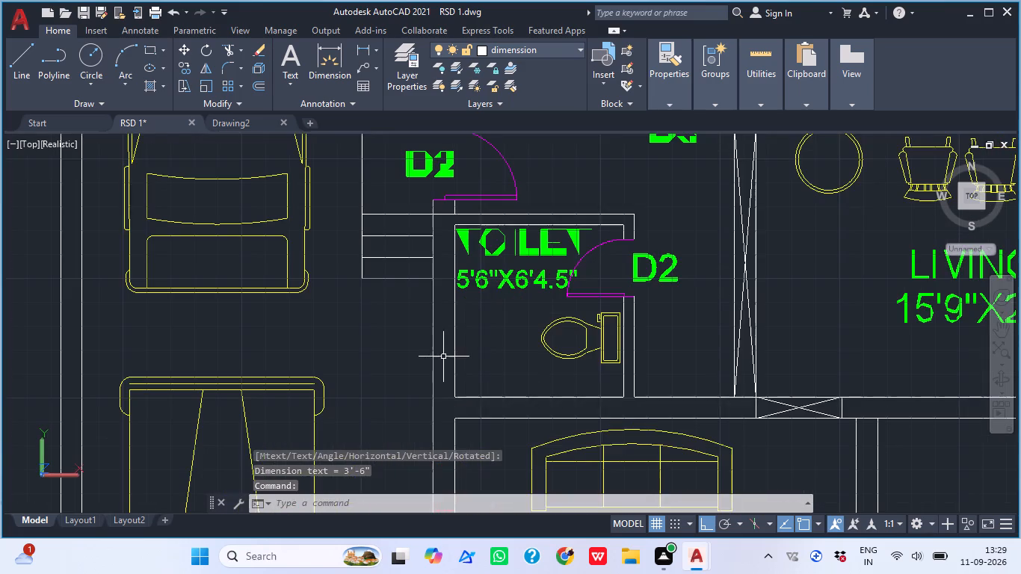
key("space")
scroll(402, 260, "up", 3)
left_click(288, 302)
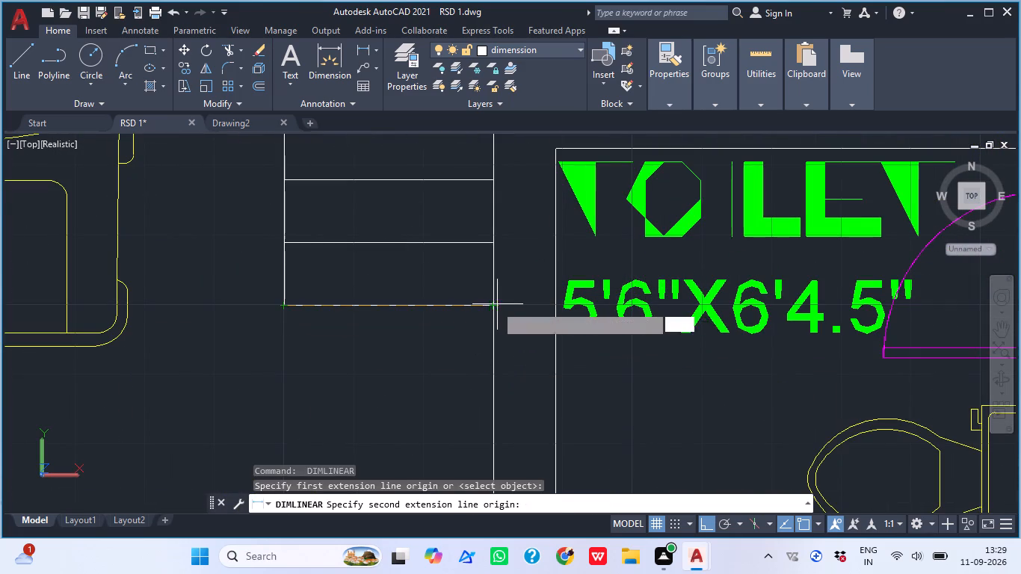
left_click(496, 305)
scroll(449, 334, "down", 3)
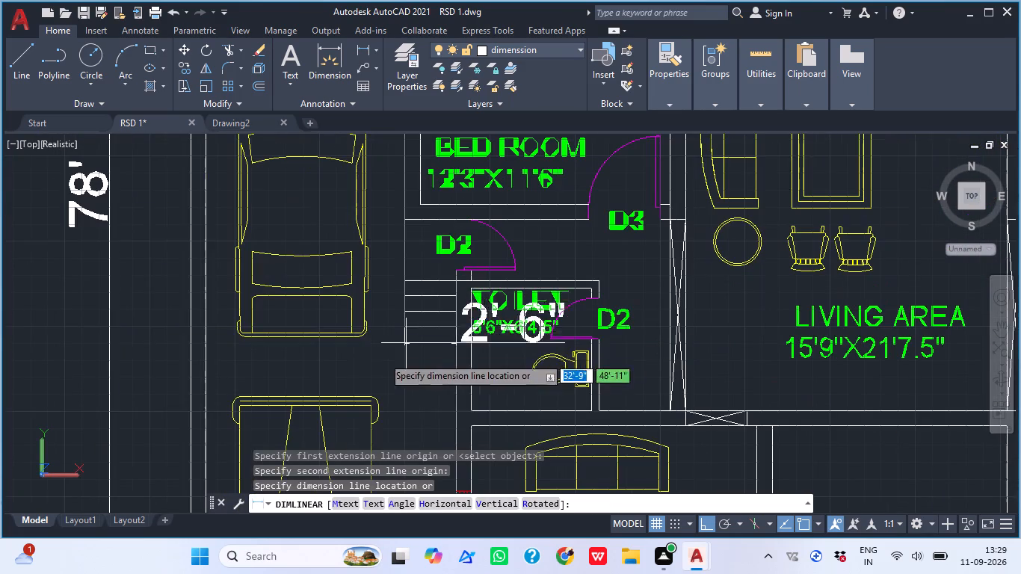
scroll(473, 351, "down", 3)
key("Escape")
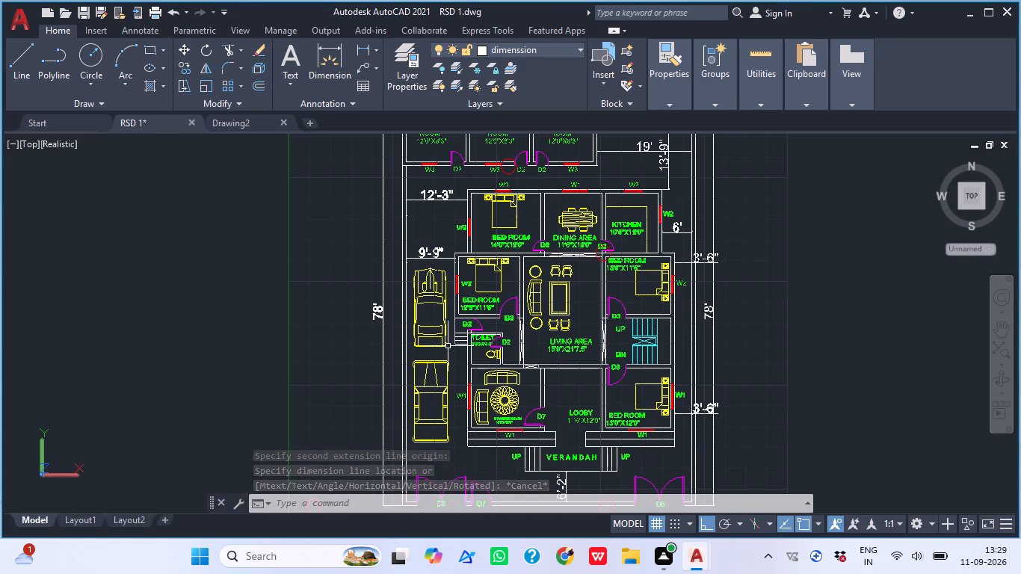
Add a linear dimension for the wall offset between the 14'0"X12'0" and 12'3"X11'6" bedrooms, placed above the car-side 9'-9" dimension.
scroll(463, 236, "up", 3)
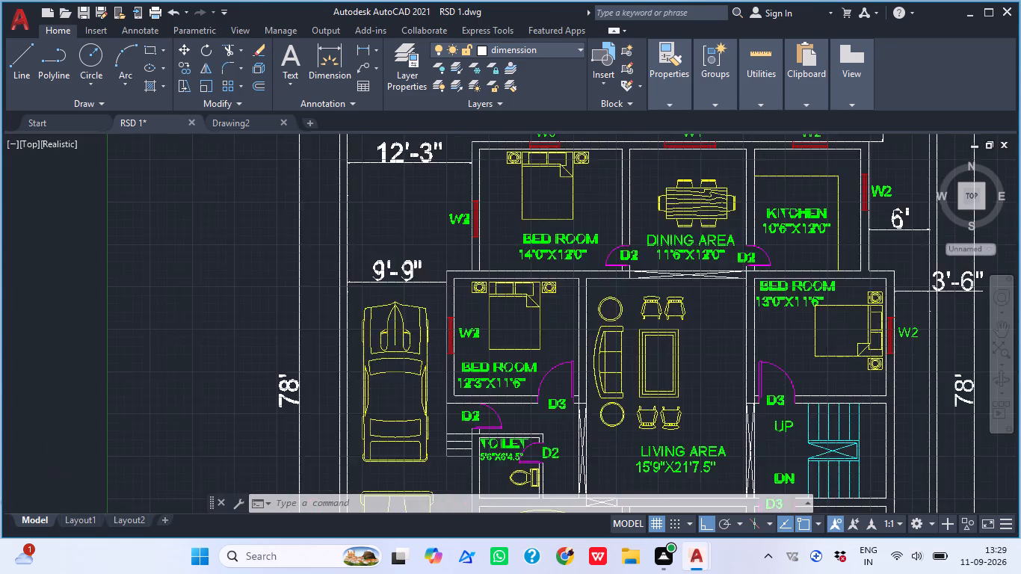
scroll(463, 236, "up", 3)
key("space")
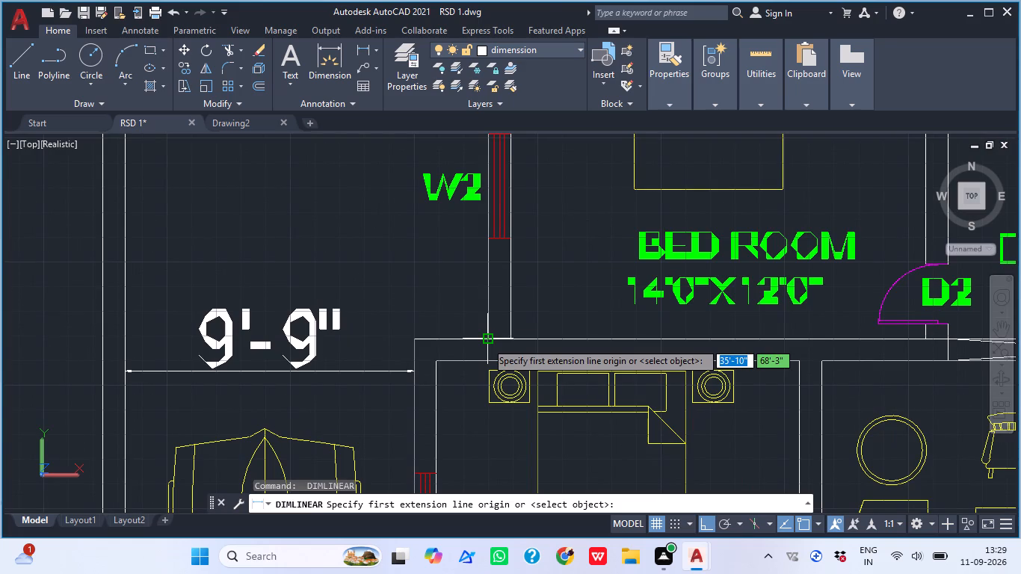
left_click(487, 342)
left_click(415, 342)
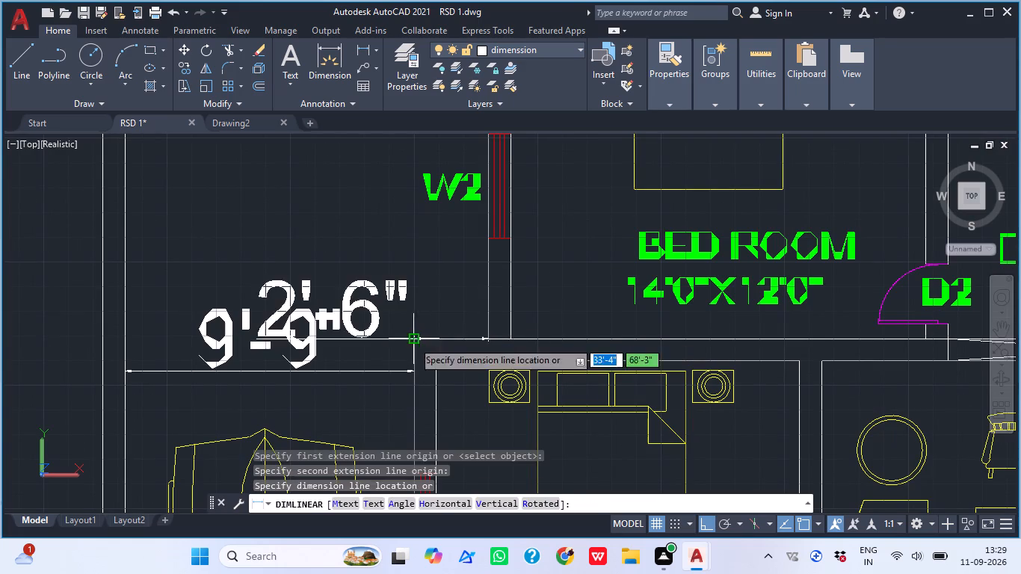
left_click(434, 282)
Set up a plot with AutoCAD PDF (High Quality Print).pc3 and a window area enclosing the whole plan, its title and caption.
scroll(434, 282, "down", 2)
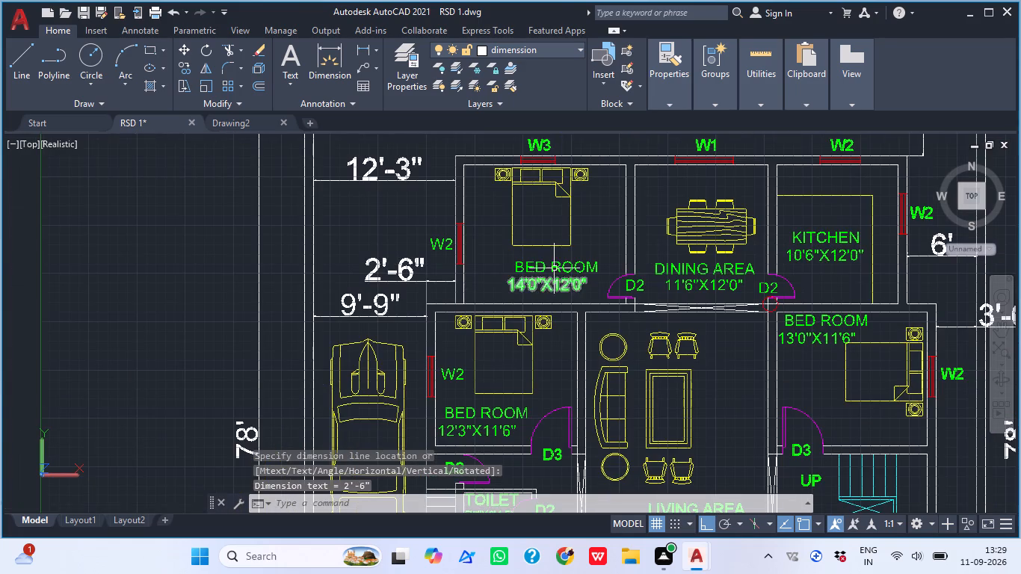
middle_click_drag(542, 232, 470, 235)
scroll(443, 223, "down", 1)
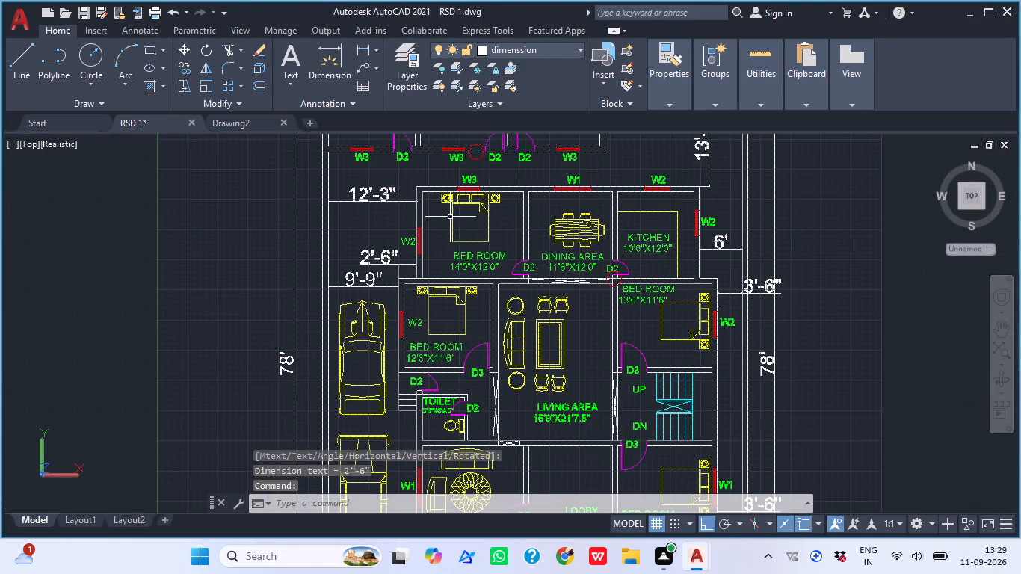
scroll(451, 217, "down", 2)
scroll(535, 219, "down", 1)
middle_click_drag(535, 219, 504, 267)
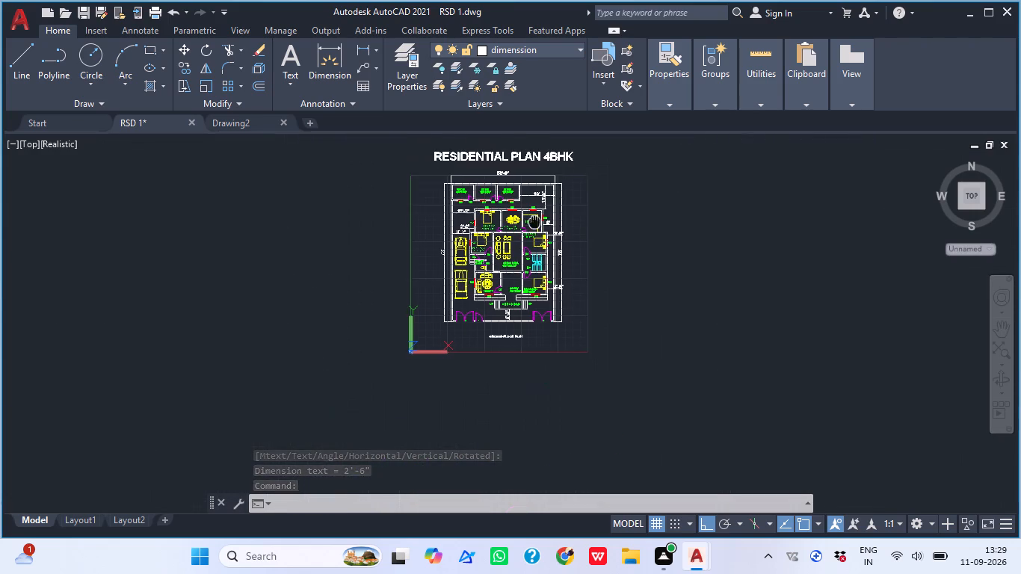
middle_click_drag(504, 267, 486, 282)
scroll(472, 284, "up", 1)
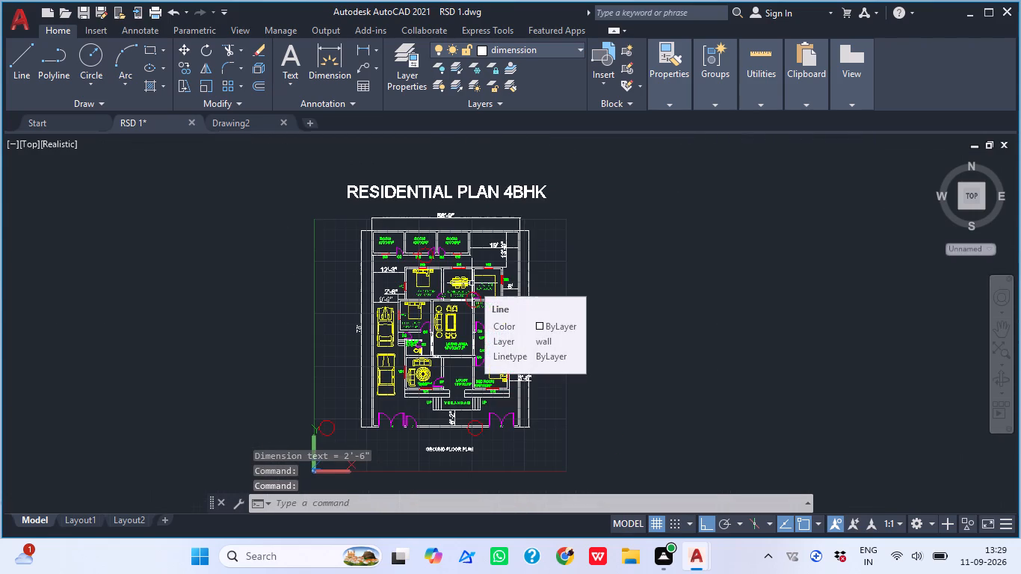
key("ctrl+p")
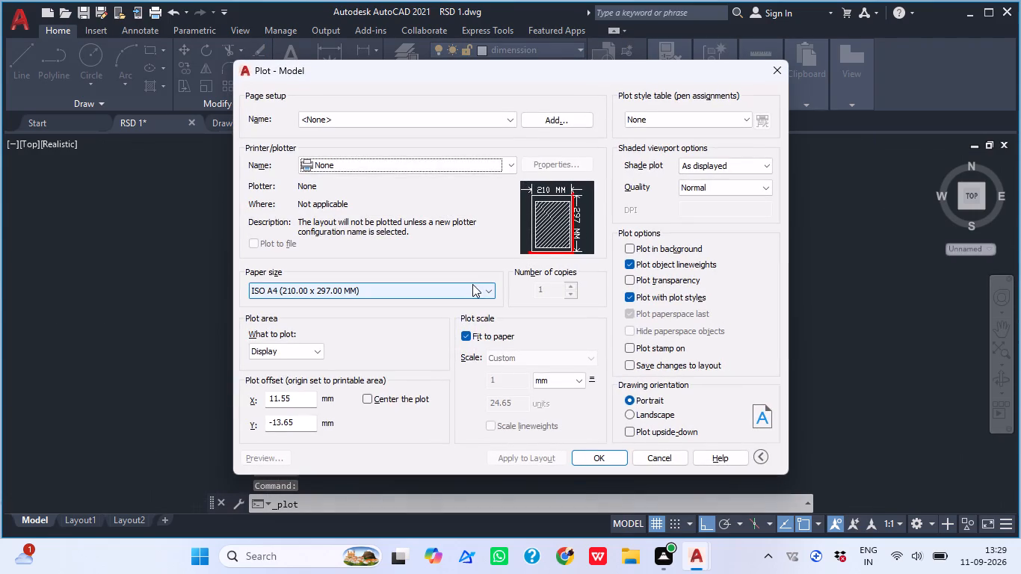
left_click(508, 161)
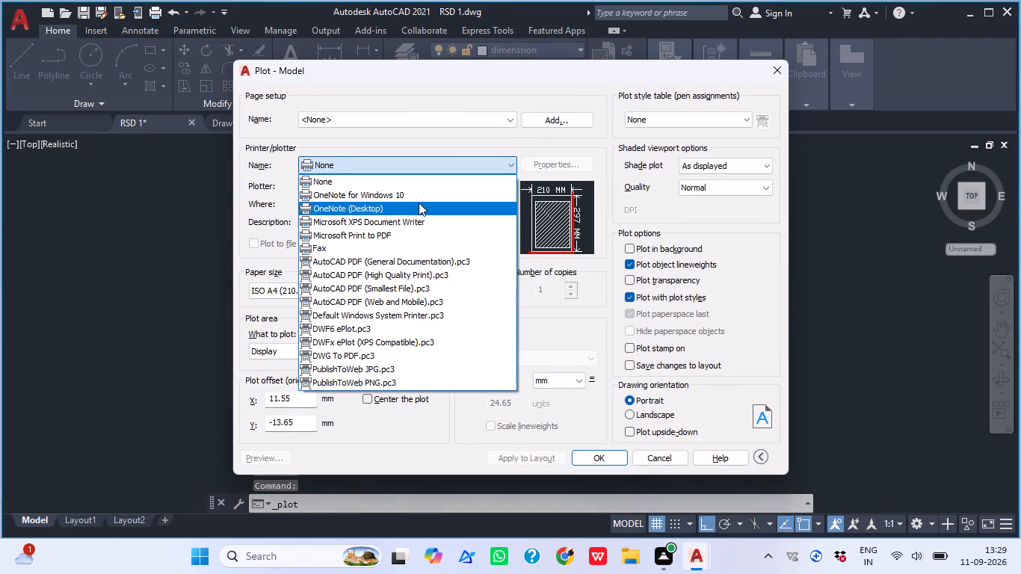
left_click(424, 271)
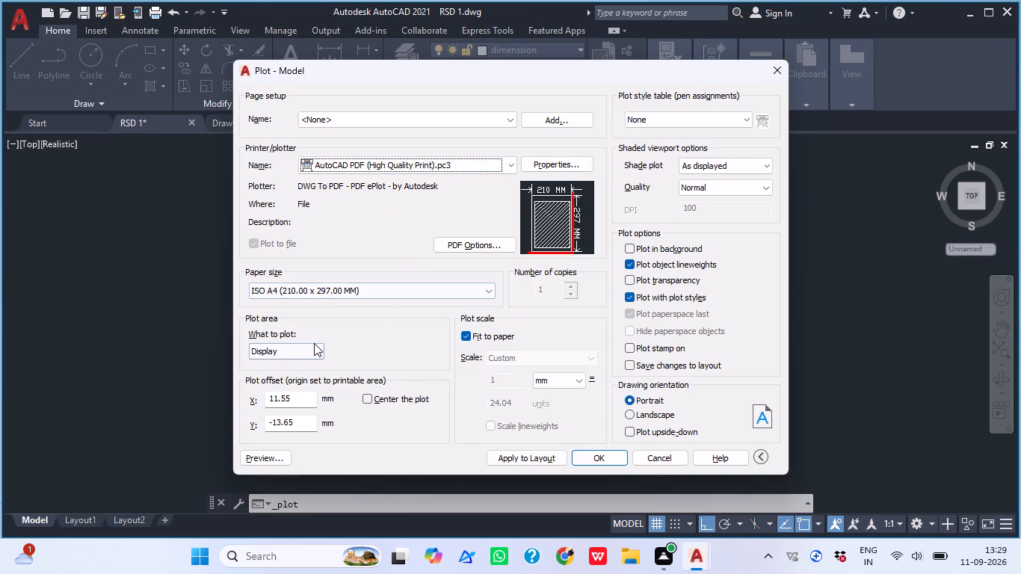
left_click(314, 343)
left_click(300, 393)
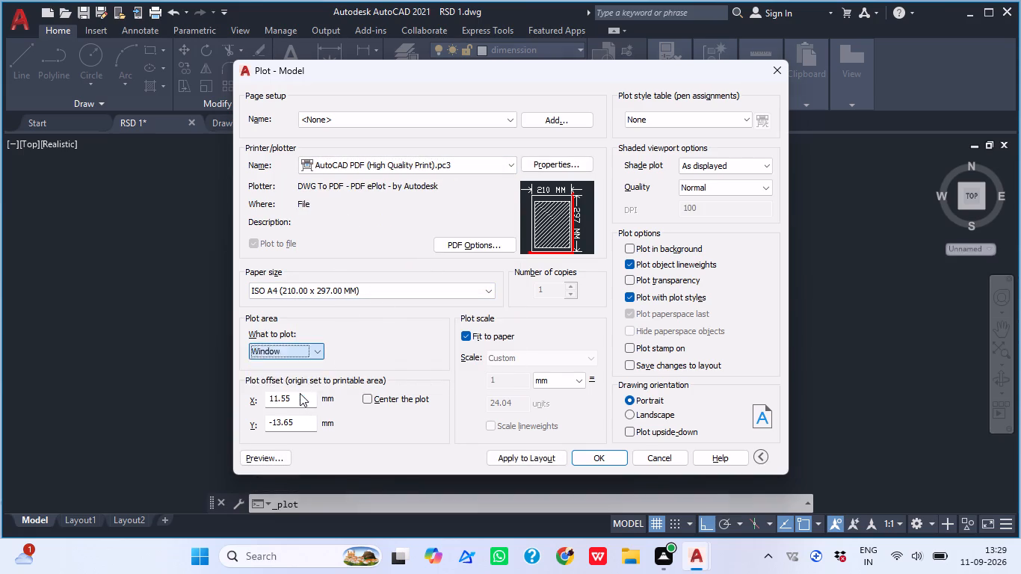
double_click(307, 159)
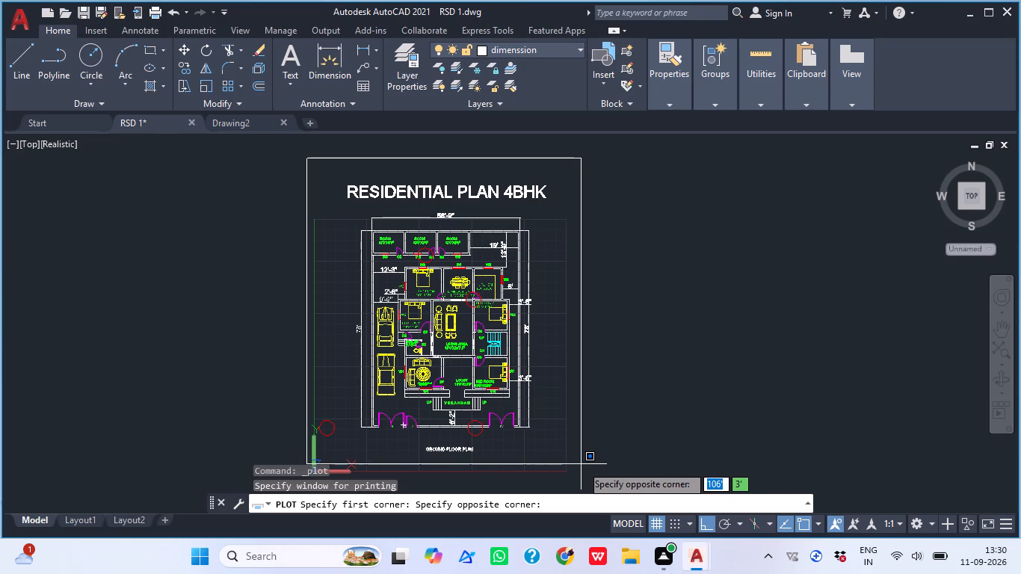
left_click(582, 465)
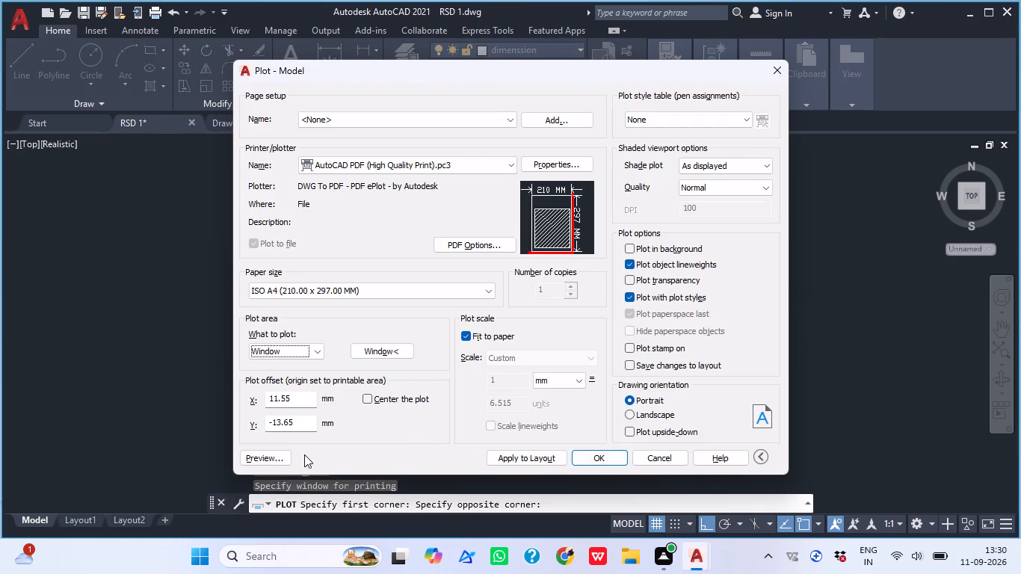
Preview the plot and examine the sheet layout, title, dimensions and room labels, and return to the plot settings.
left_click(279, 454)
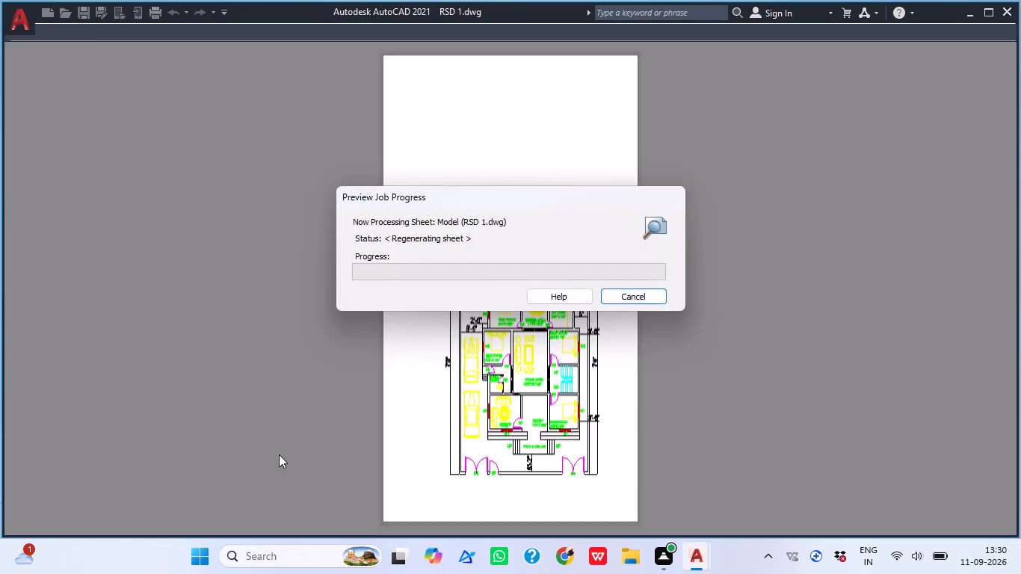
middle_click_drag(651, 411, 615, 395)
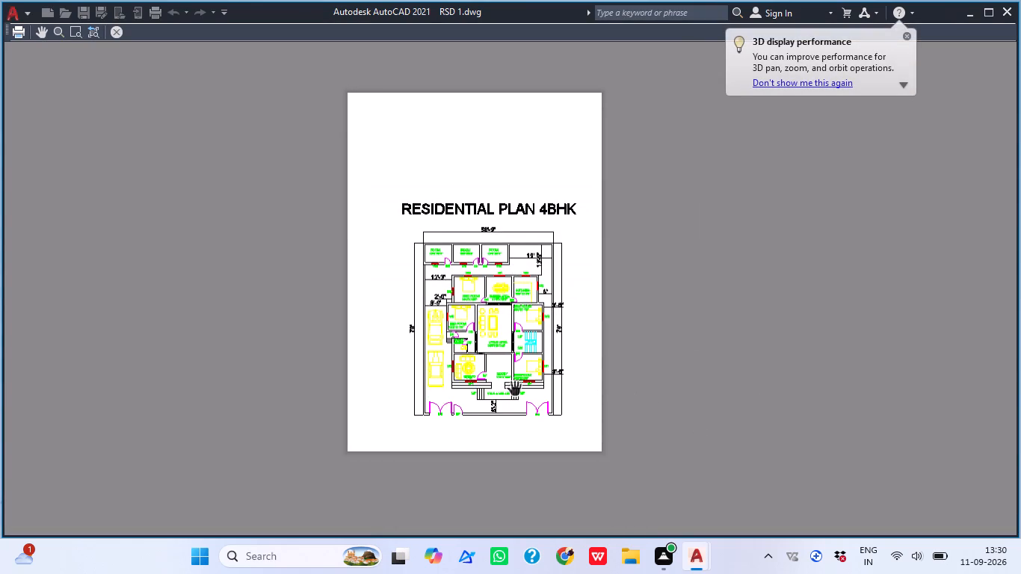
scroll(460, 389, "up", 2)
scroll(585, 260, "up", 1)
middle_click_drag(581, 260, 468, 342)
scroll(433, 315, "up", 4)
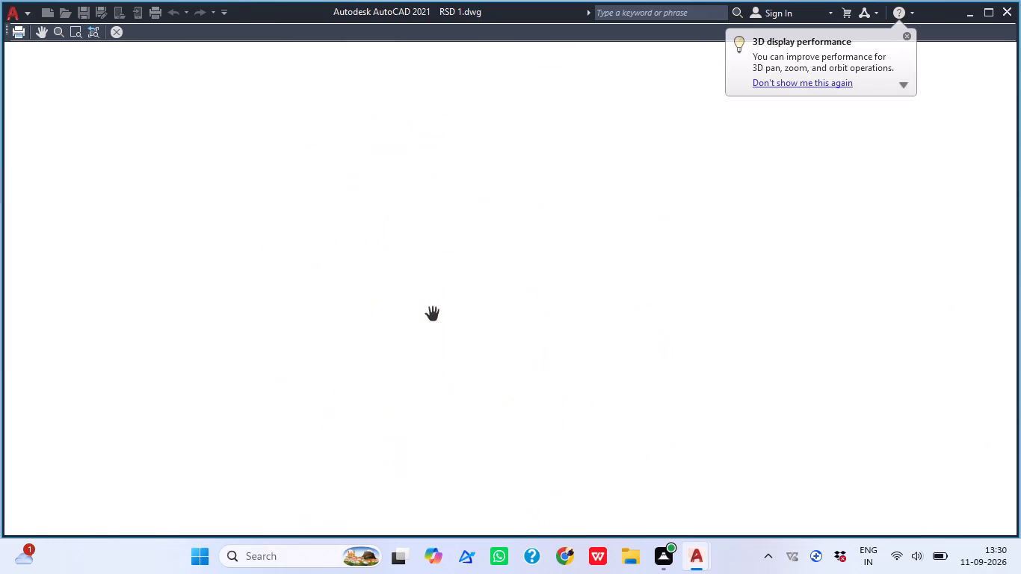
scroll(432, 315, "up", 10)
scroll(342, 0, "up", 4)
scroll(371, 117, "up", 2)
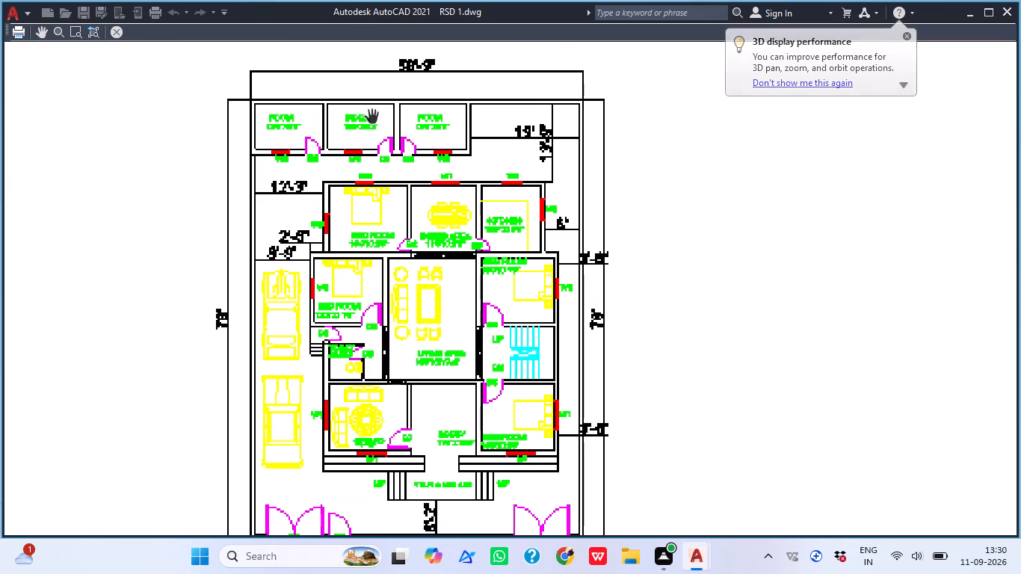
scroll(371, 117, "up", 1)
scroll(371, 117, "down", 5)
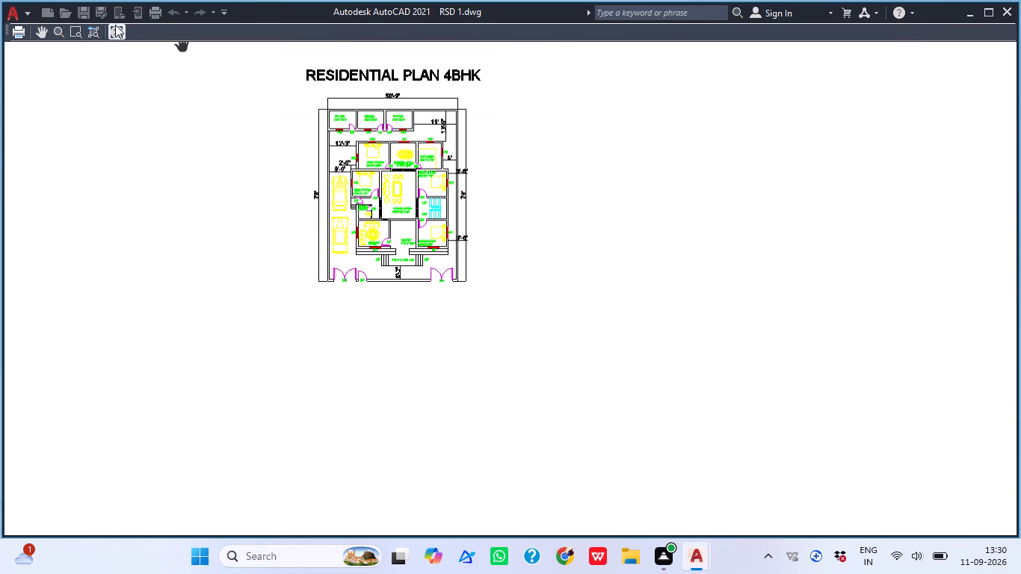
left_click(115, 25)
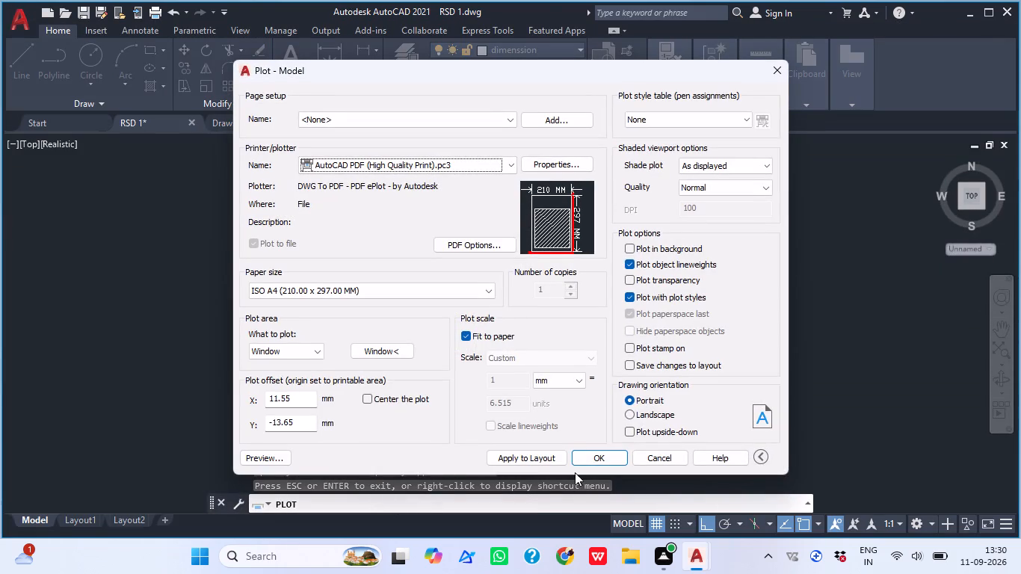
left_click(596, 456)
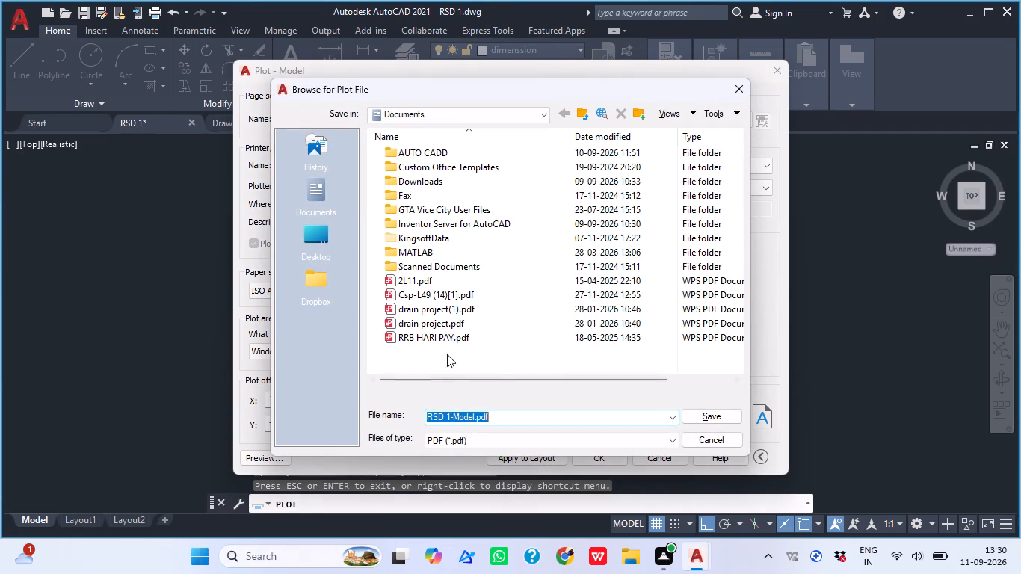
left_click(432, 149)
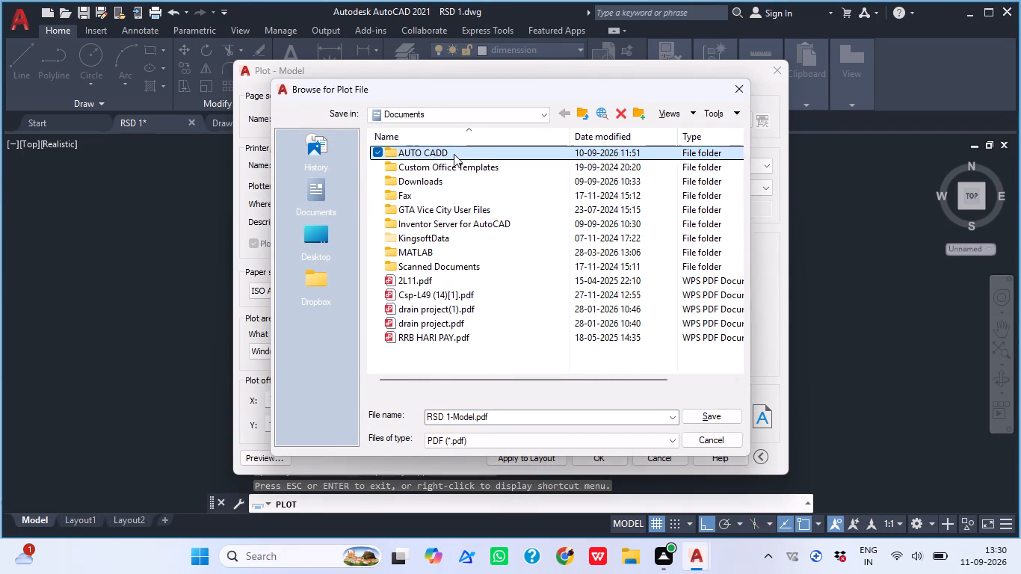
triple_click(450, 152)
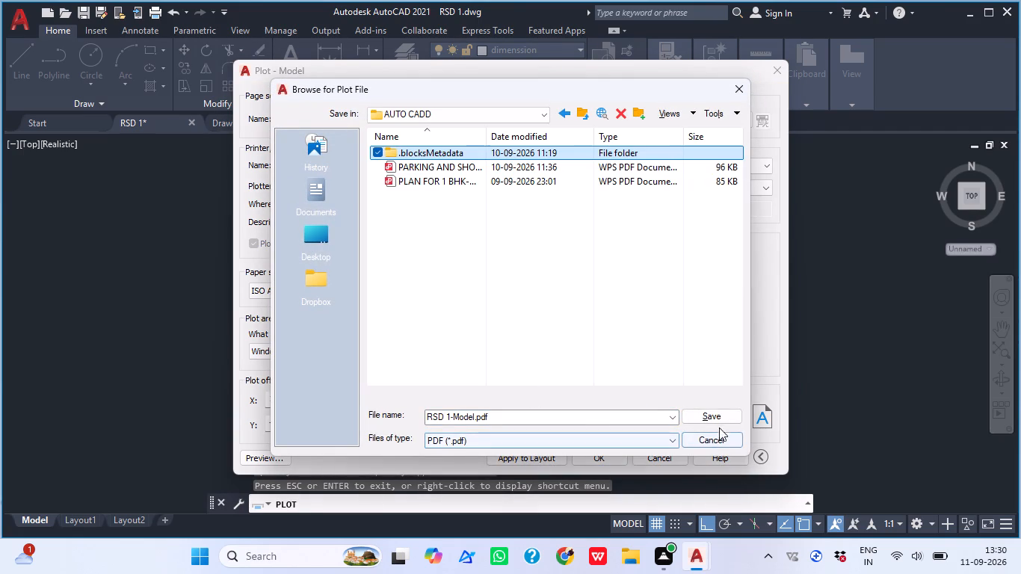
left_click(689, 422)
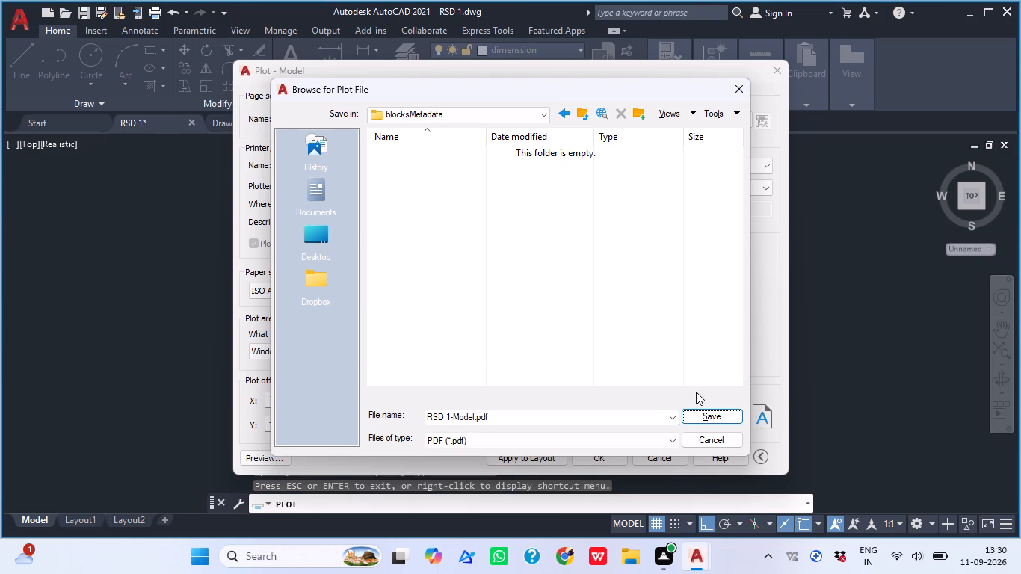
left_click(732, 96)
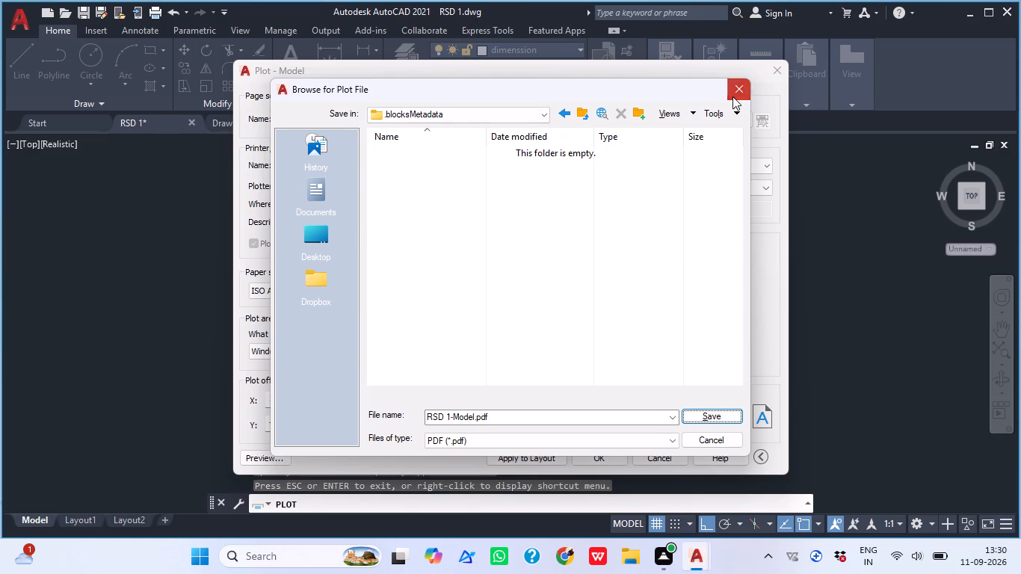
Plot the plan to PDF as RSD 1-Model.pdf in the AUTO CADD folder under Documents.
left_click(580, 463)
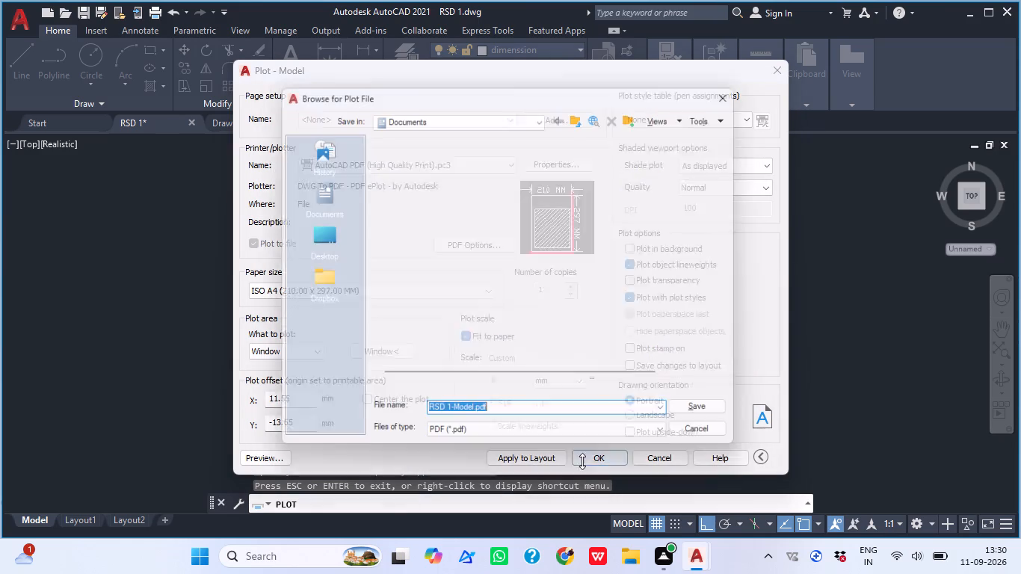
left_click(438, 158)
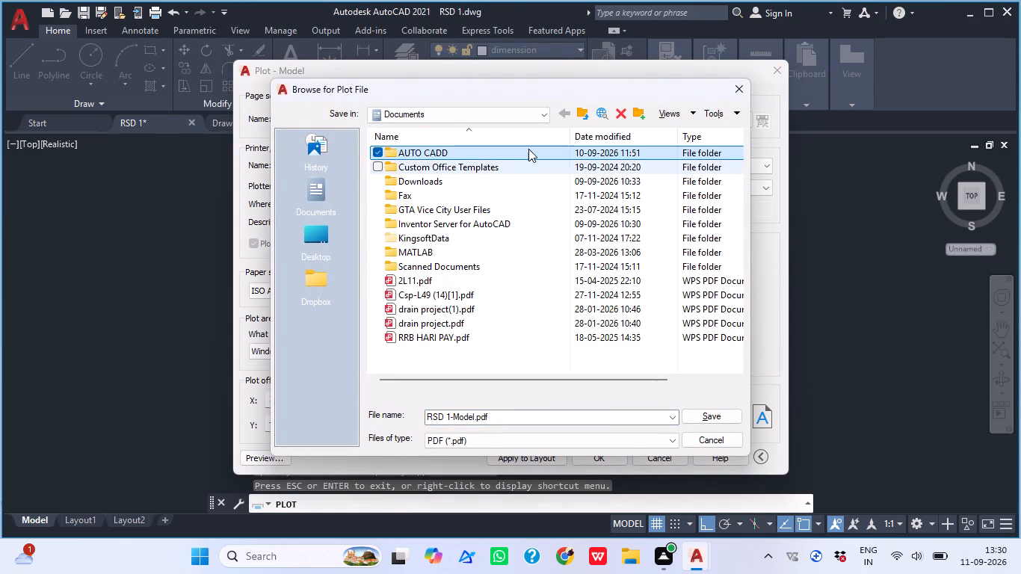
double_click(528, 149)
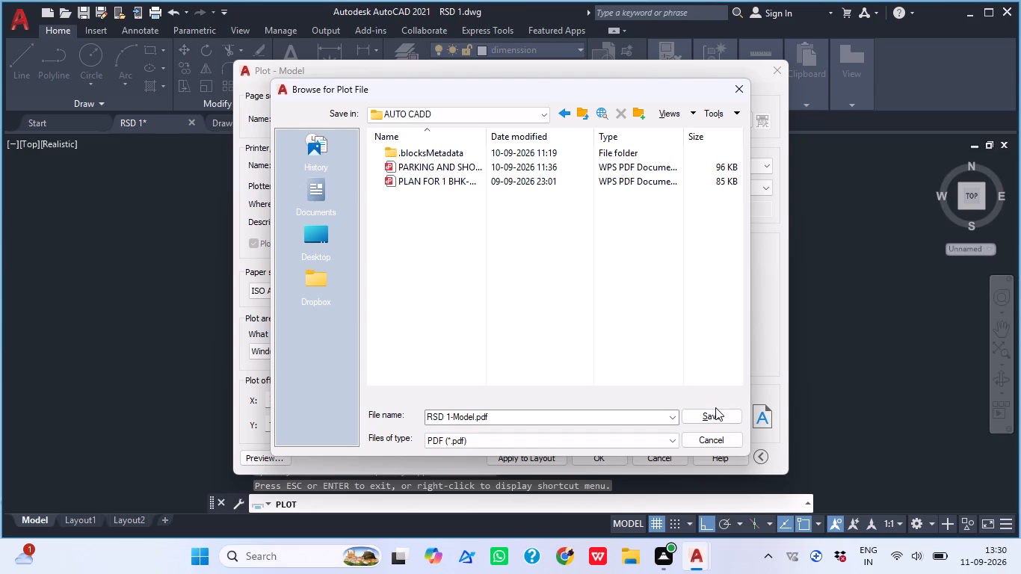
left_click(718, 418)
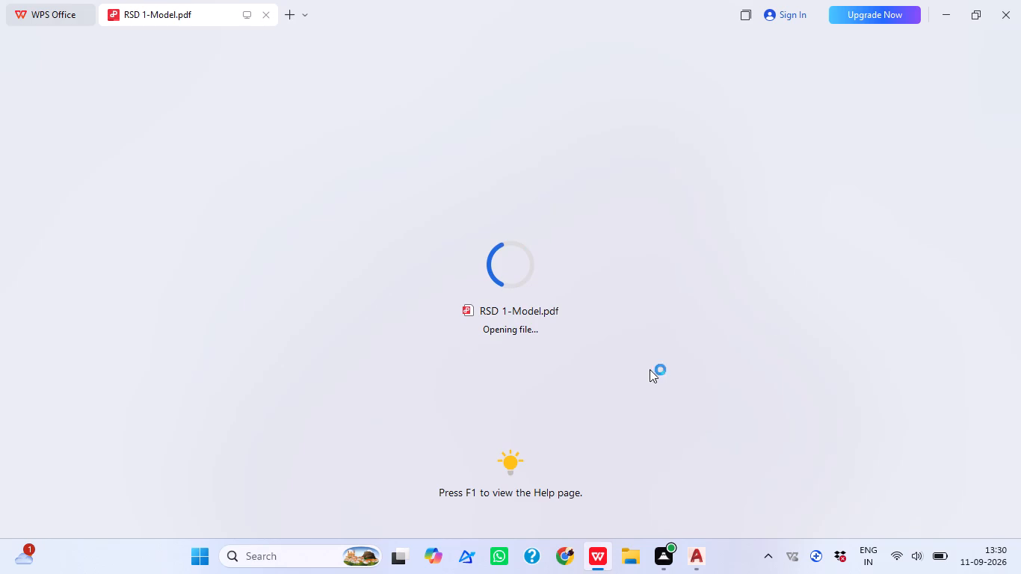
Dismiss the OCR promotion in WPS Office and examine the plotted PDF's title, dimensions and room labels.
scroll(584, 303, "down", 2)
scroll(598, 351, "up", 2)
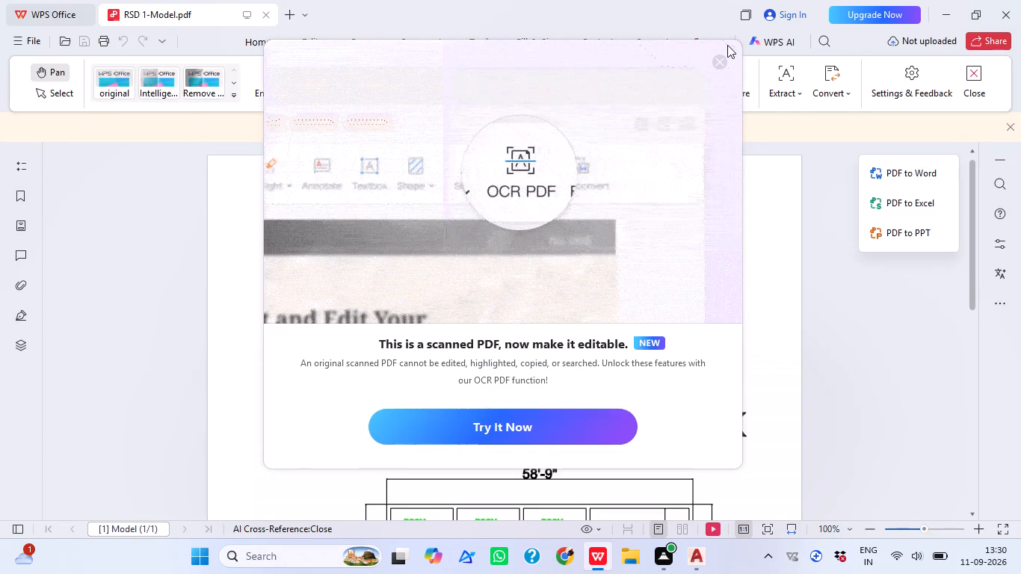
left_click(720, 58)
scroll(538, 311, "down", 1)
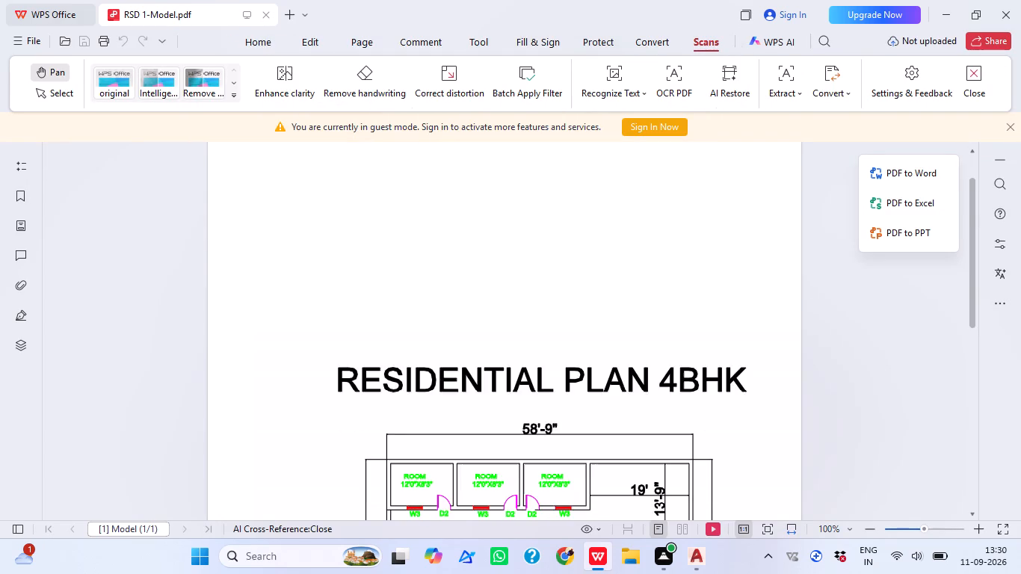
scroll(546, 317, "down", 2)
middle_click_drag(510, 430, 530, 324)
middle_click_drag(515, 362, 520, 306)
scroll(520, 304, "up", 3)
scroll(458, 273, "up", 5)
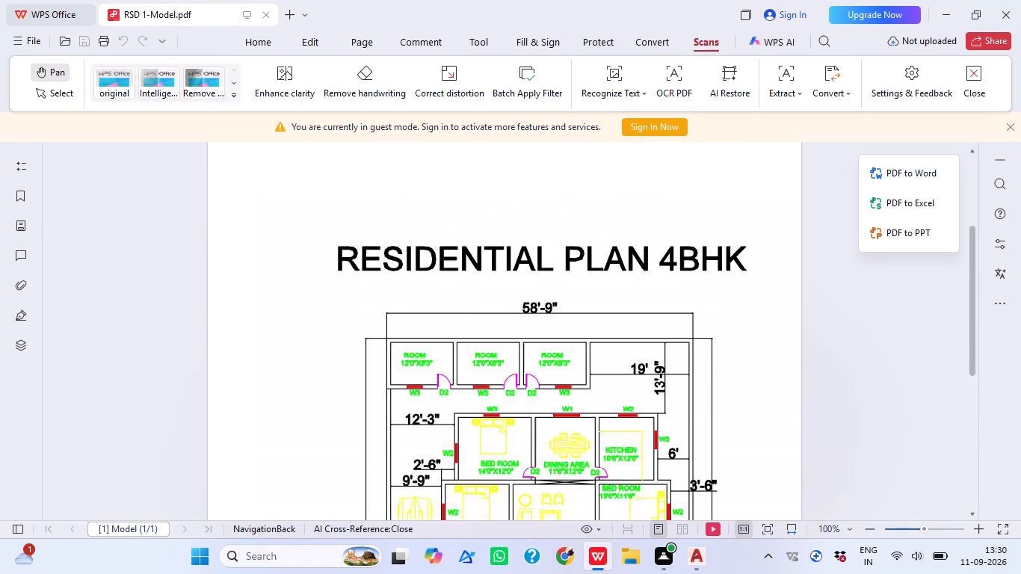
scroll(458, 273, "up", 1)
scroll(458, 273, "down", 5)
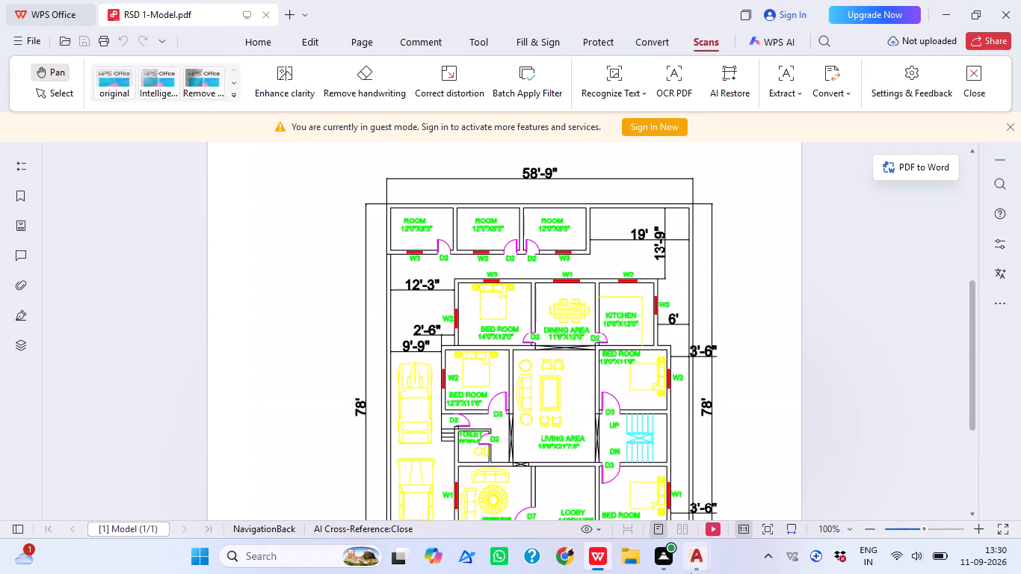